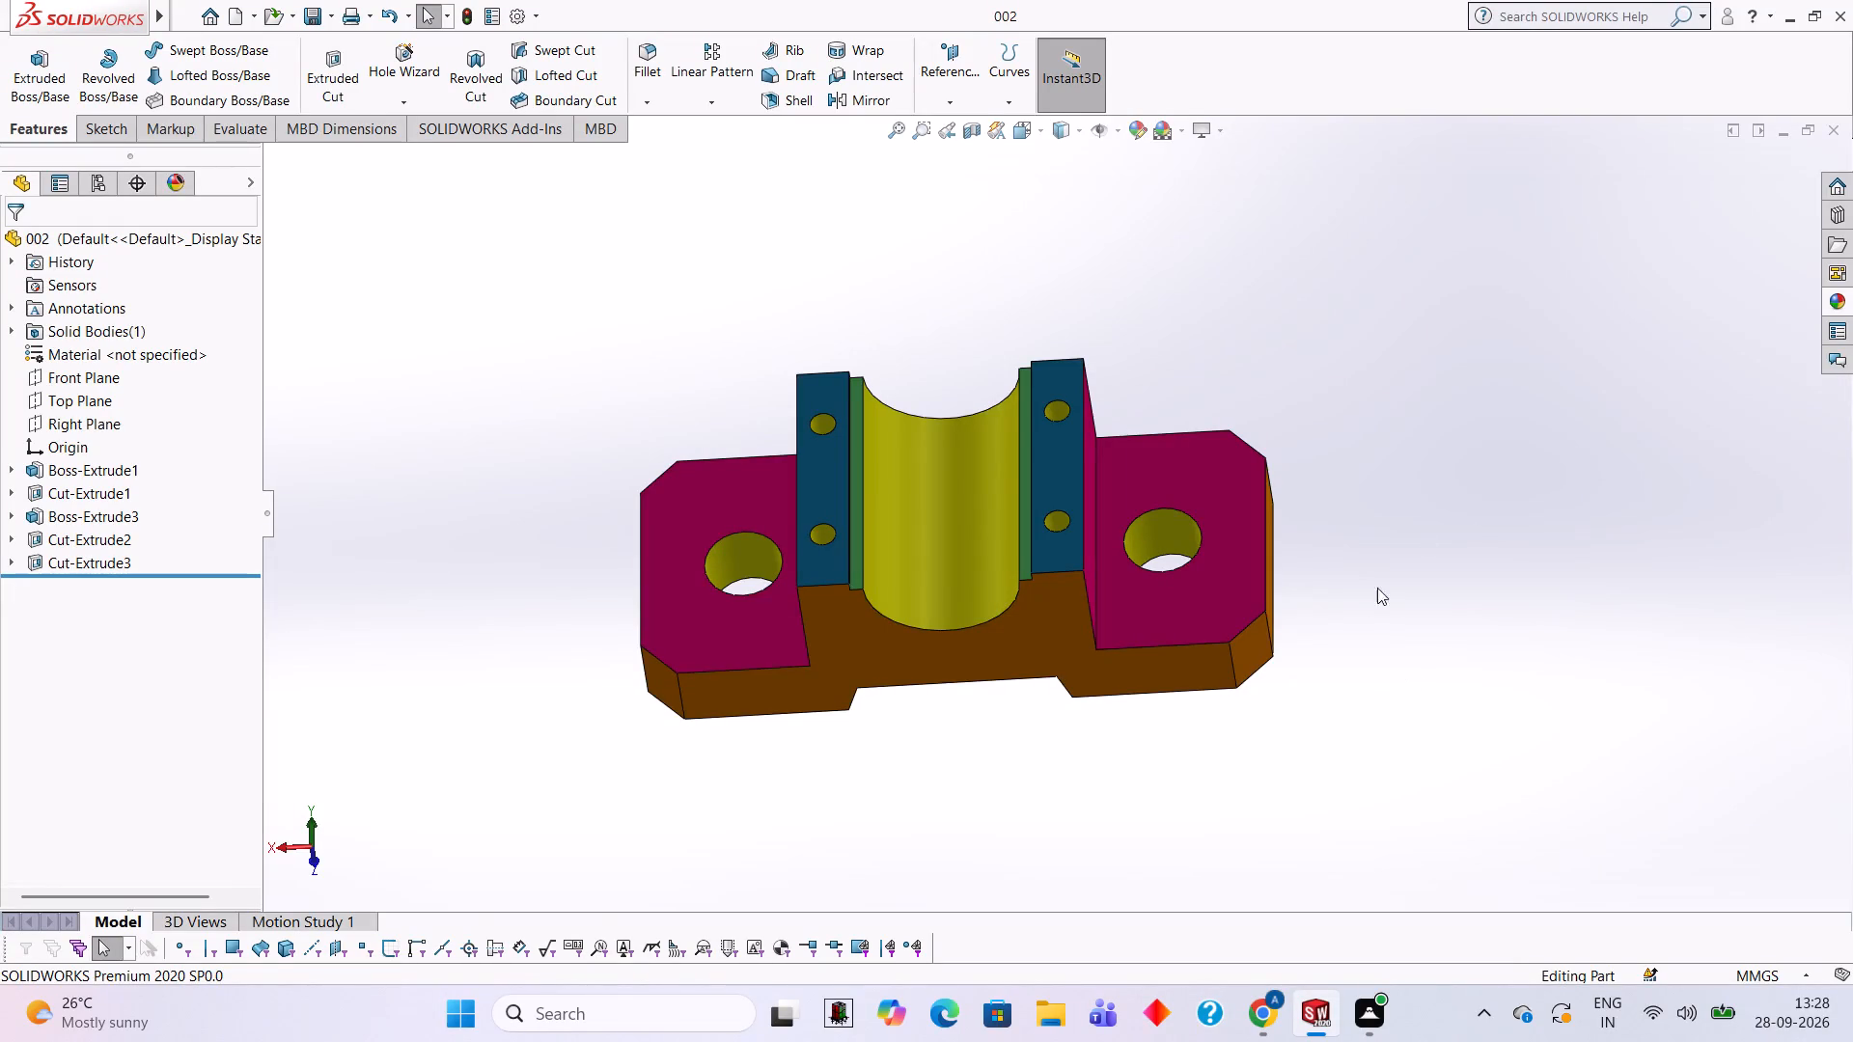
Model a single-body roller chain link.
Close the open part 002.
click(1843, 144)
click(1843, 136)
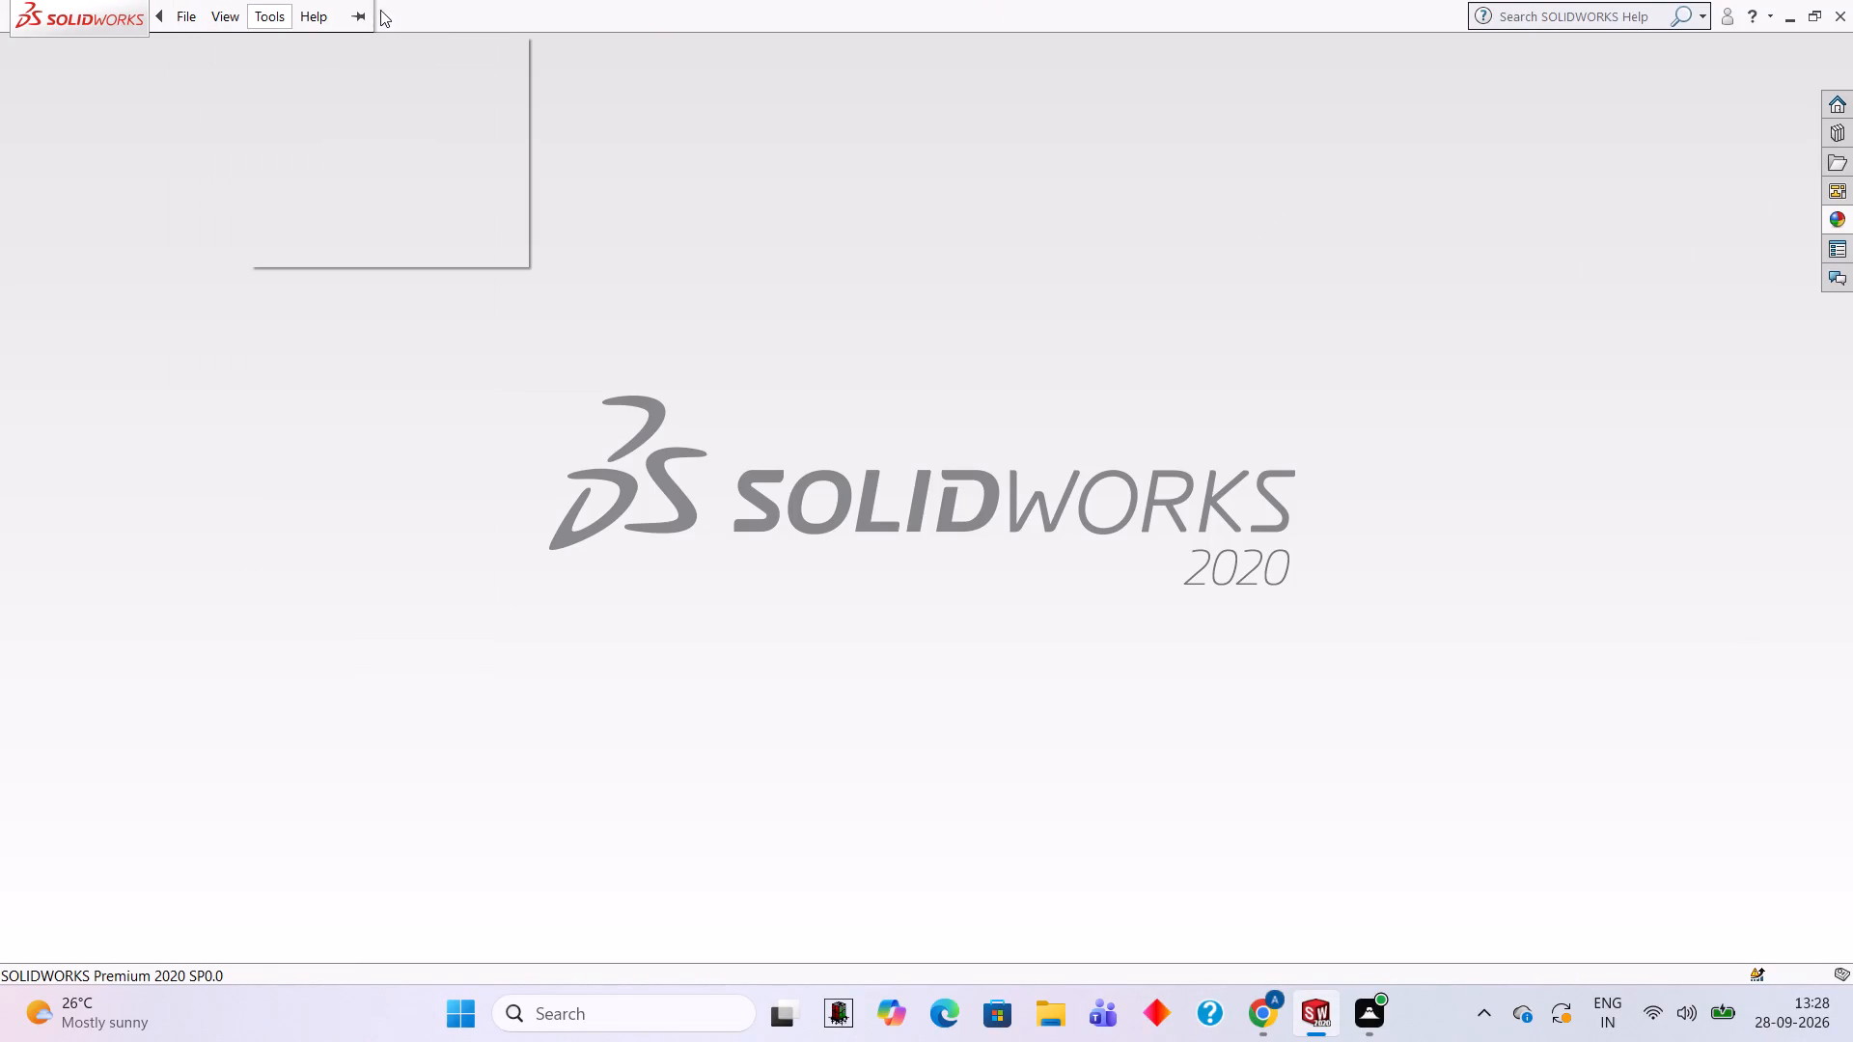
Create a new part document.
click(389, 9)
click(248, 17)
click(263, 32)
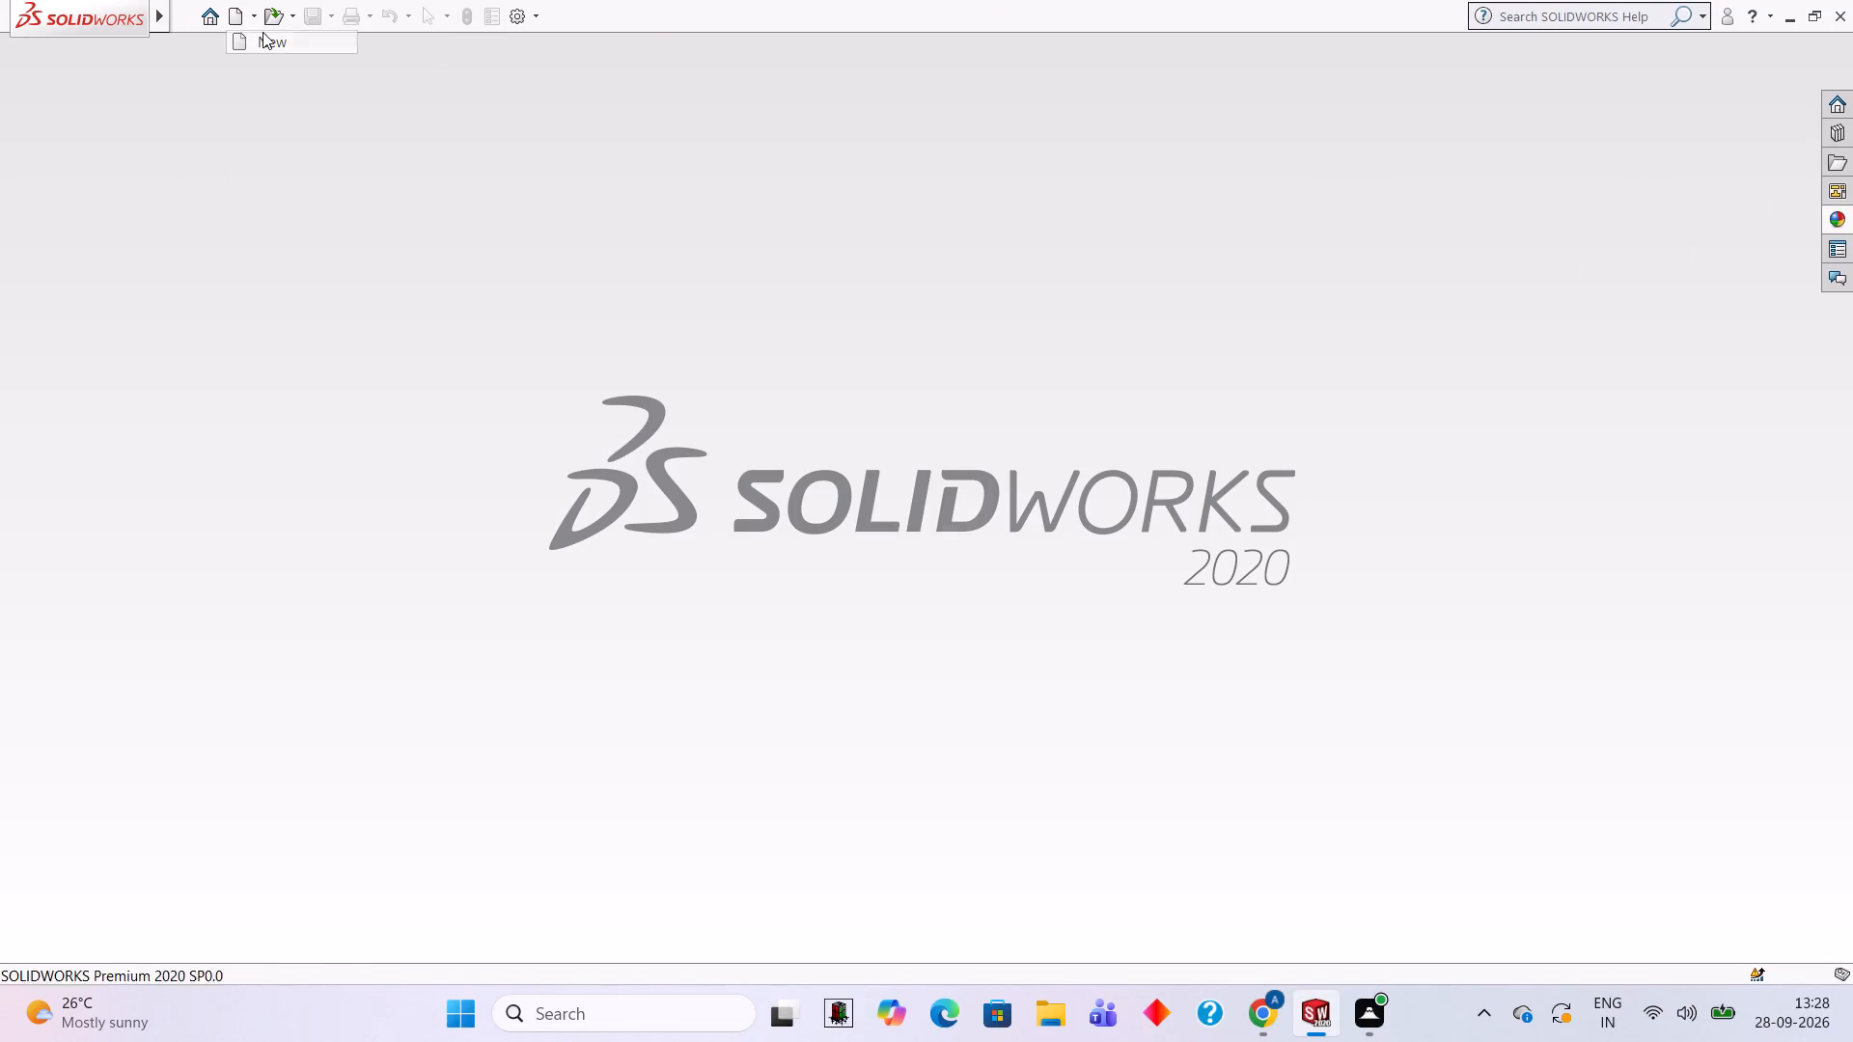
click(805, 764)
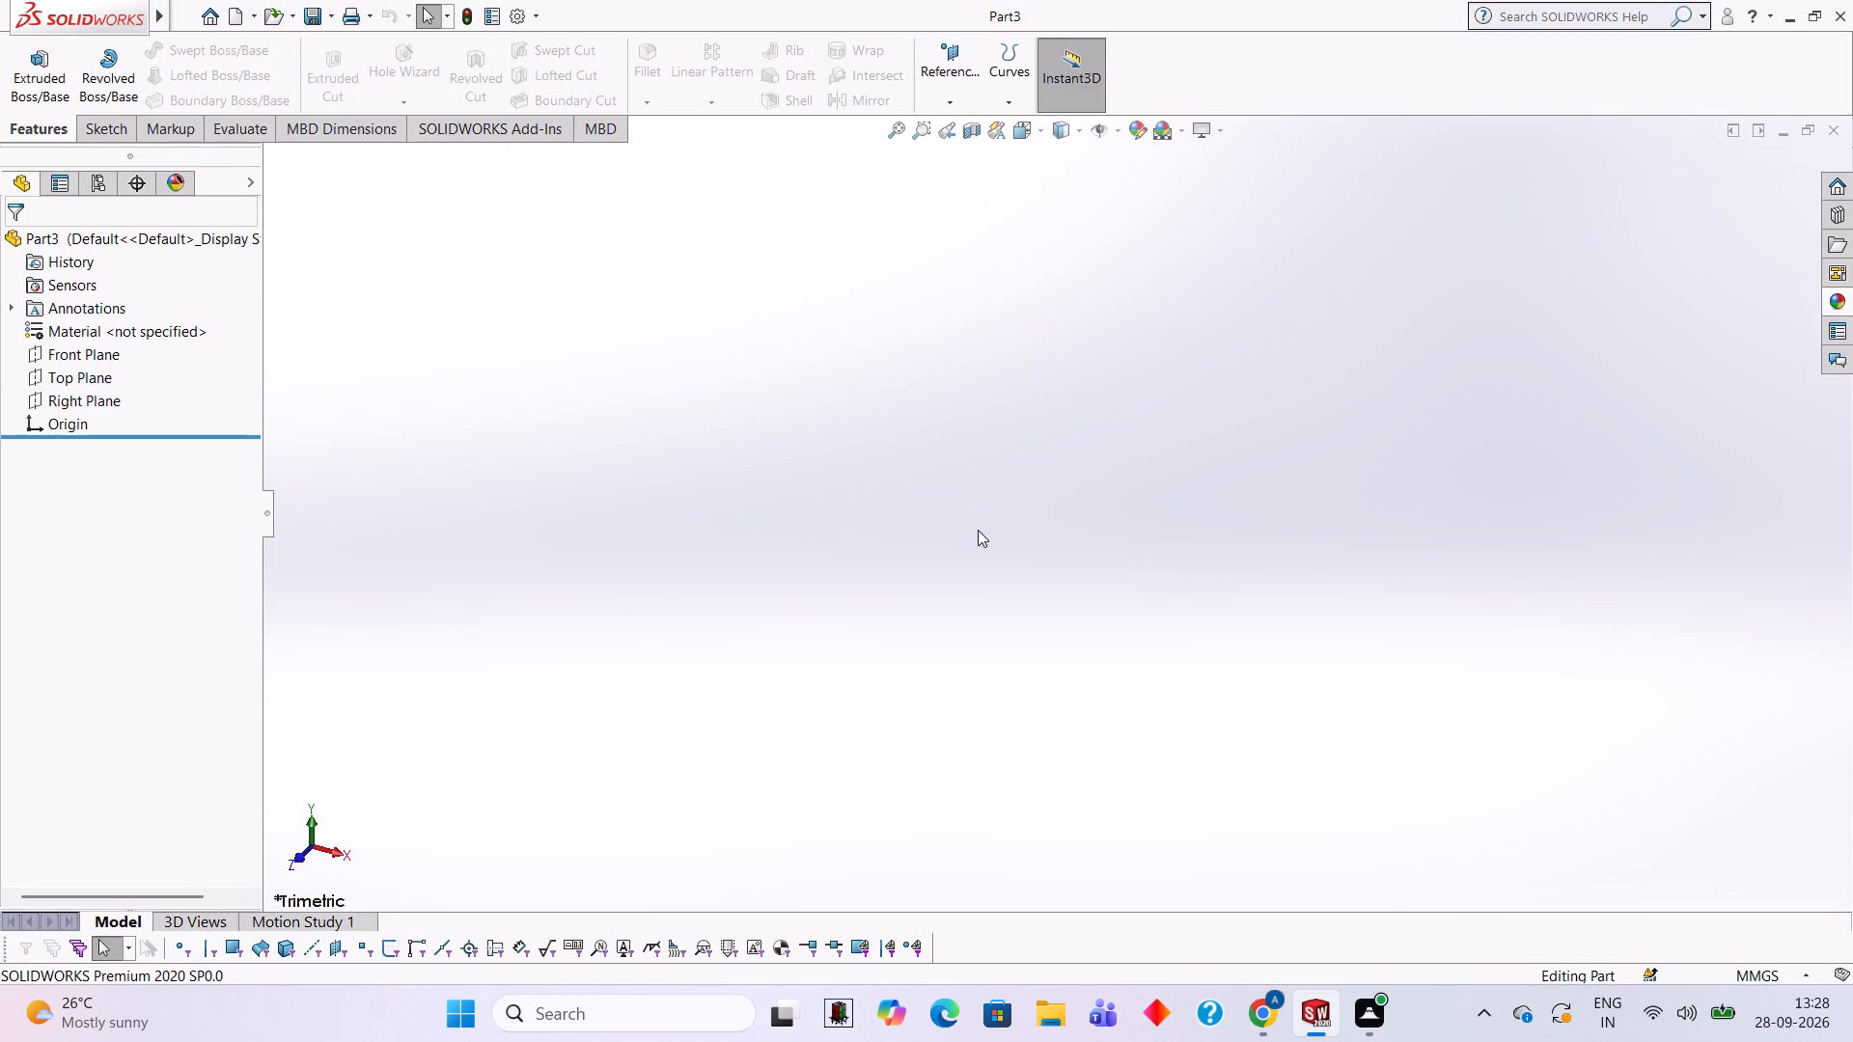
Start a sketch on the Front Plane and draw a horizontal line 50.80 mm long from the origin.
click(85, 363)
click(95, 340)
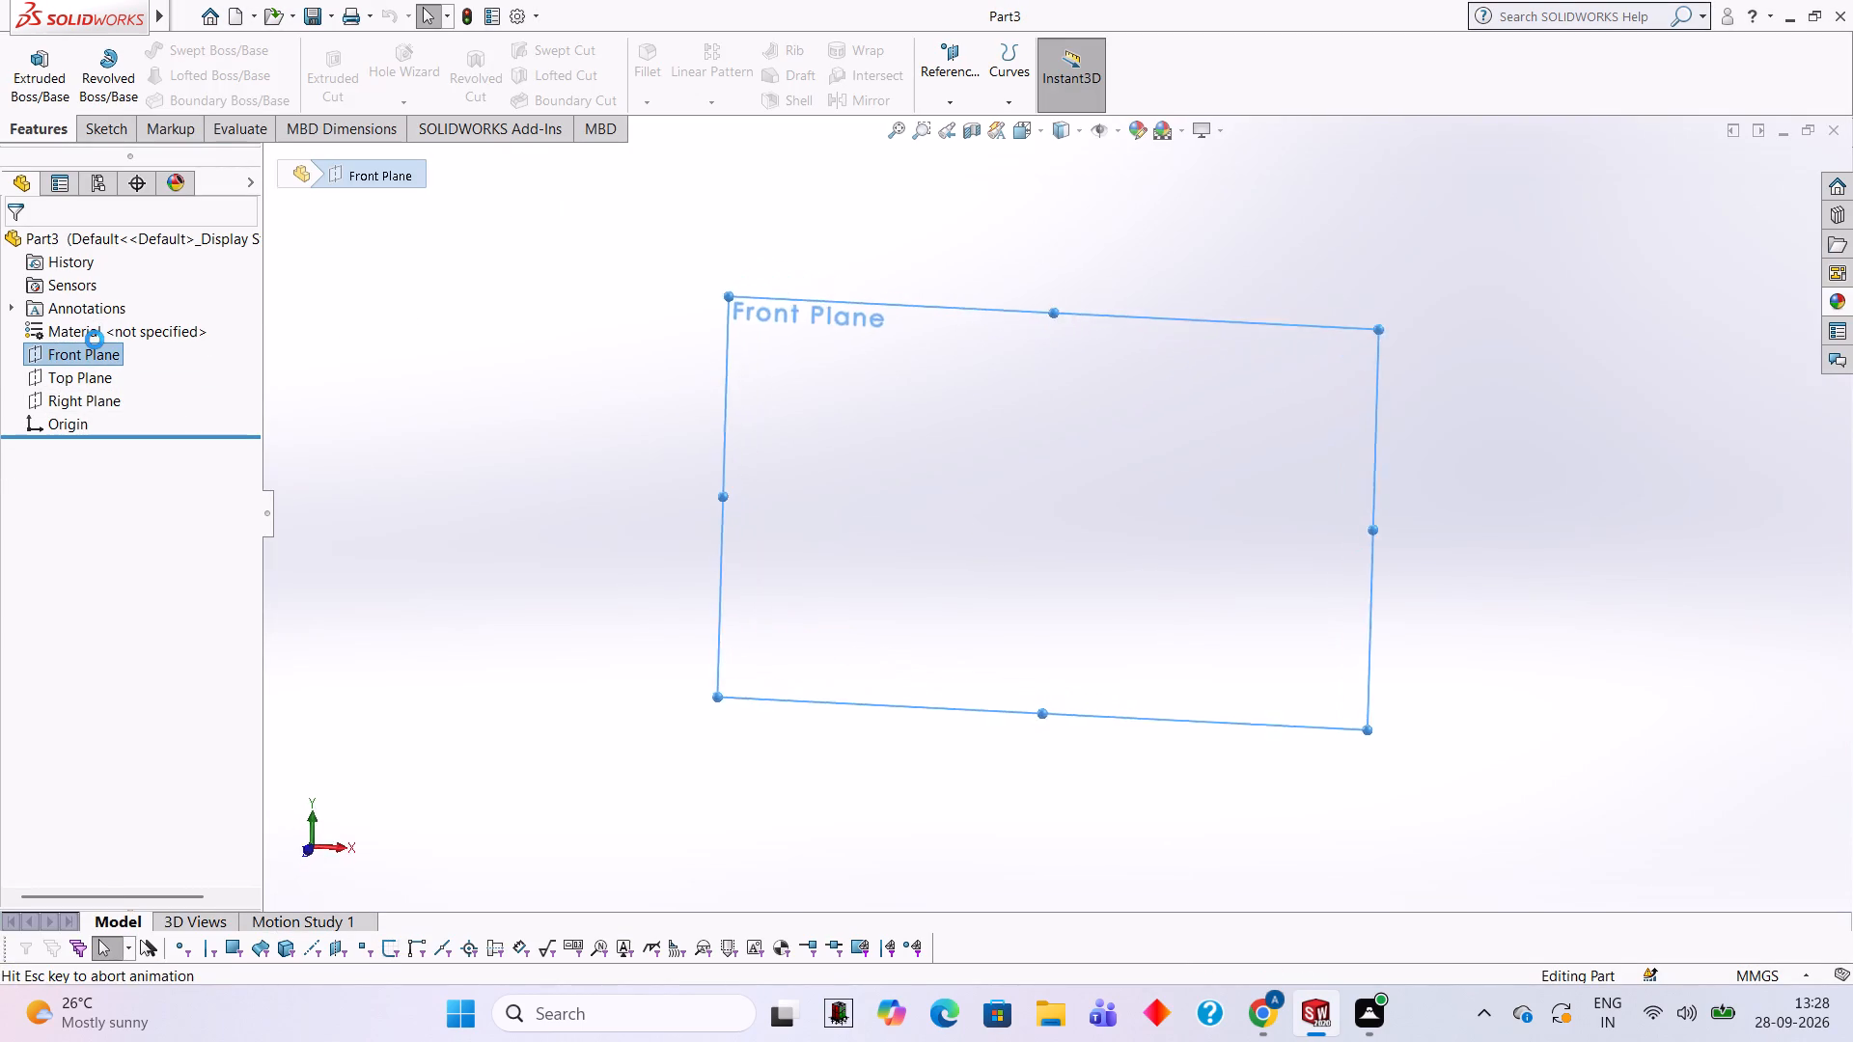
click(800, 389)
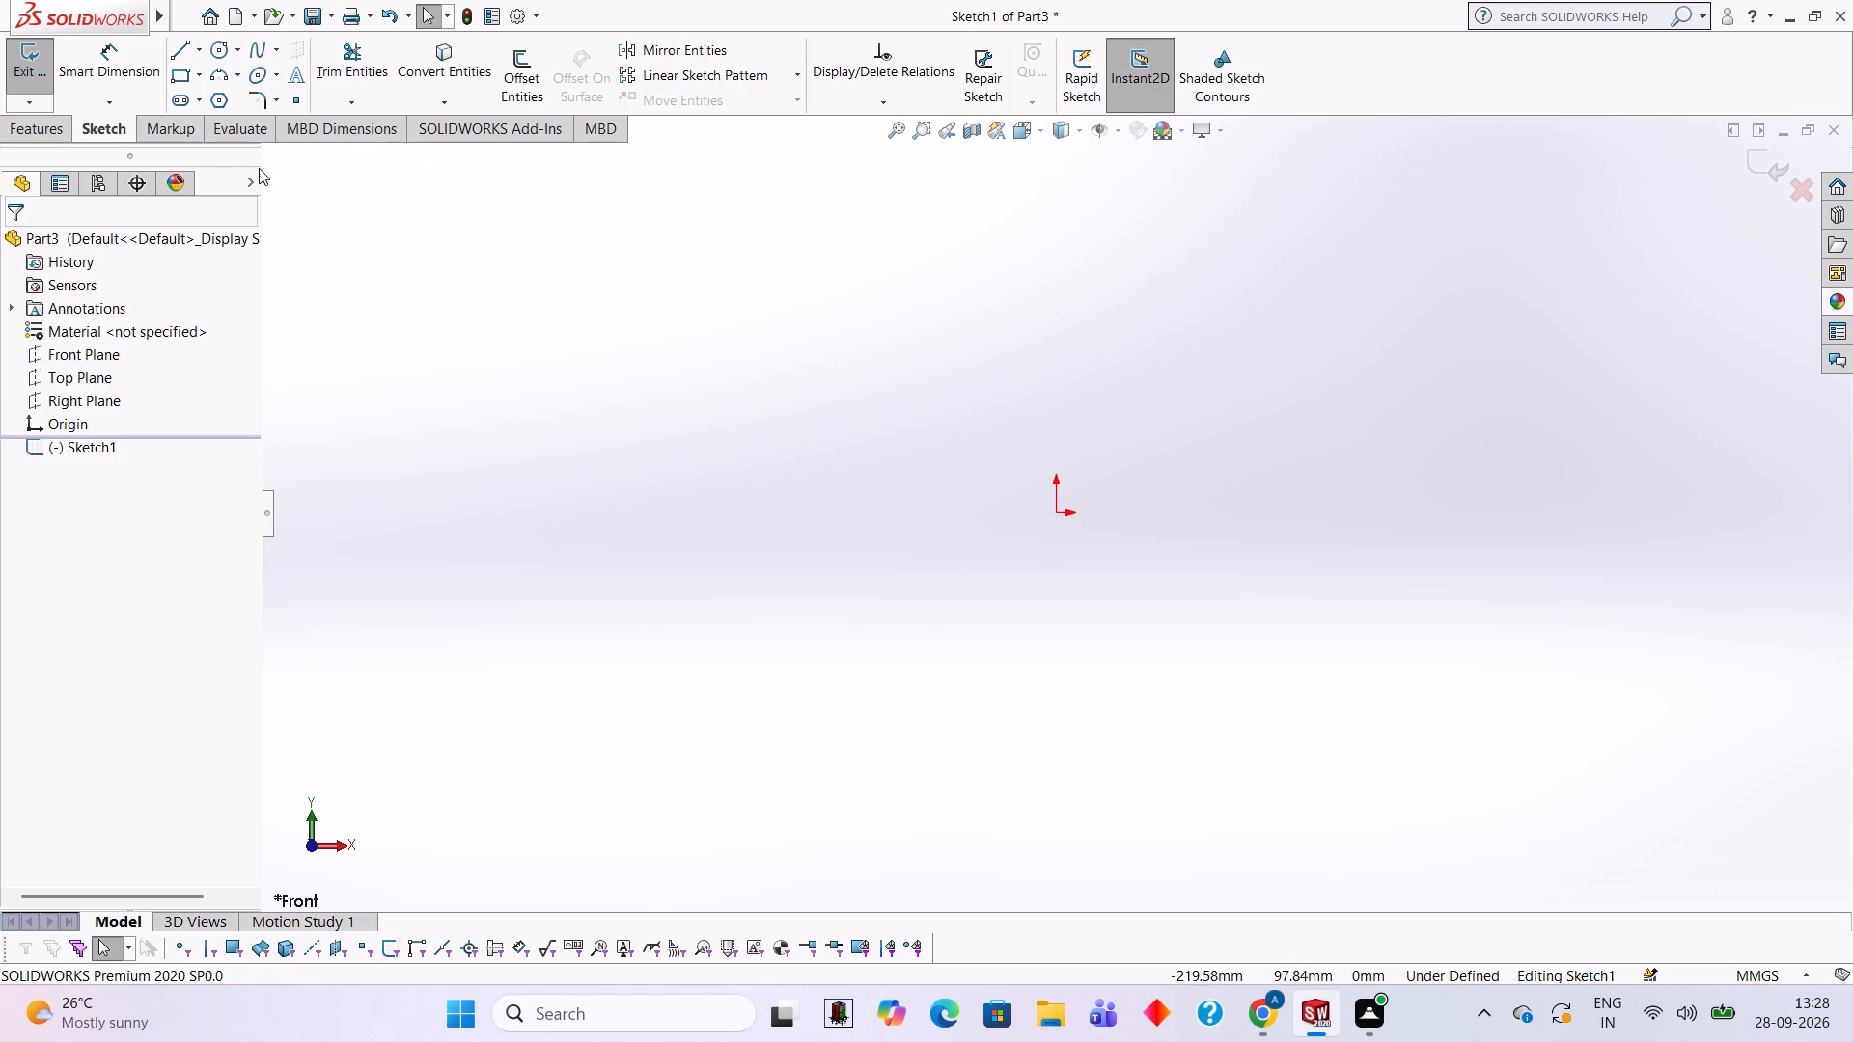
click(174, 44)
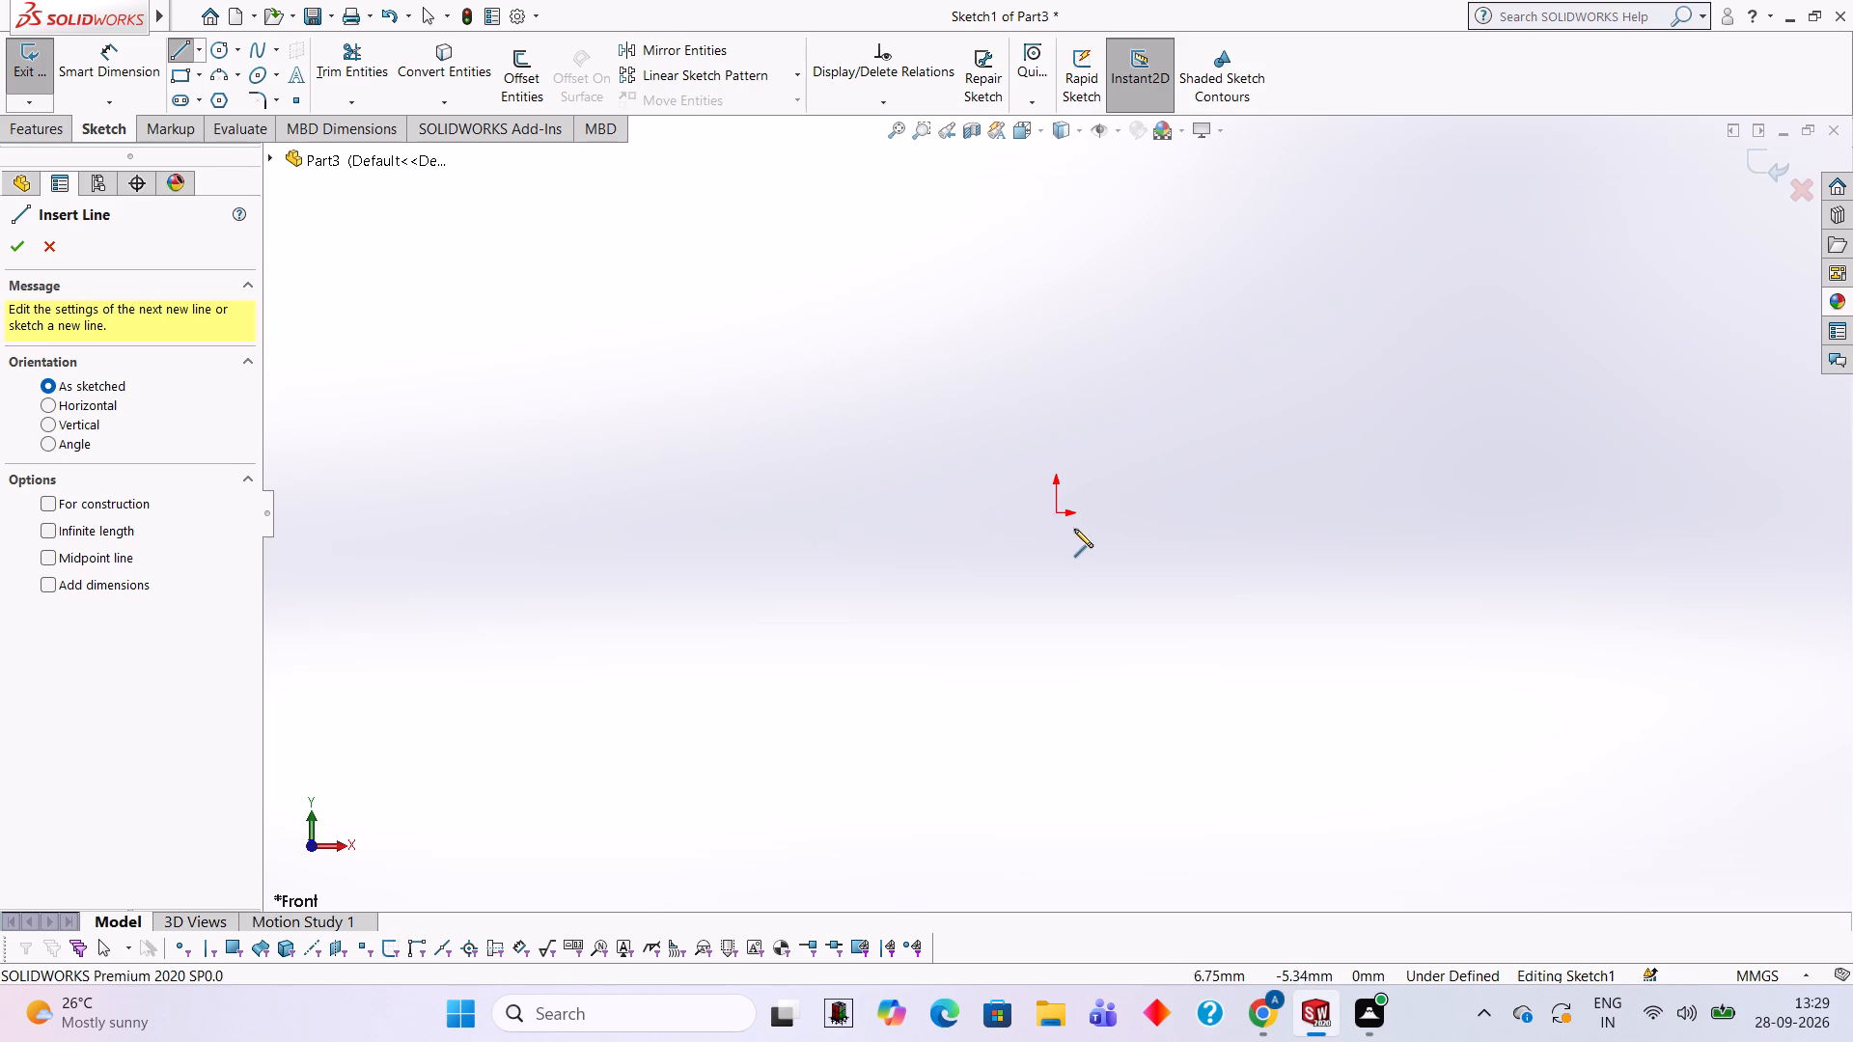
click(1053, 511)
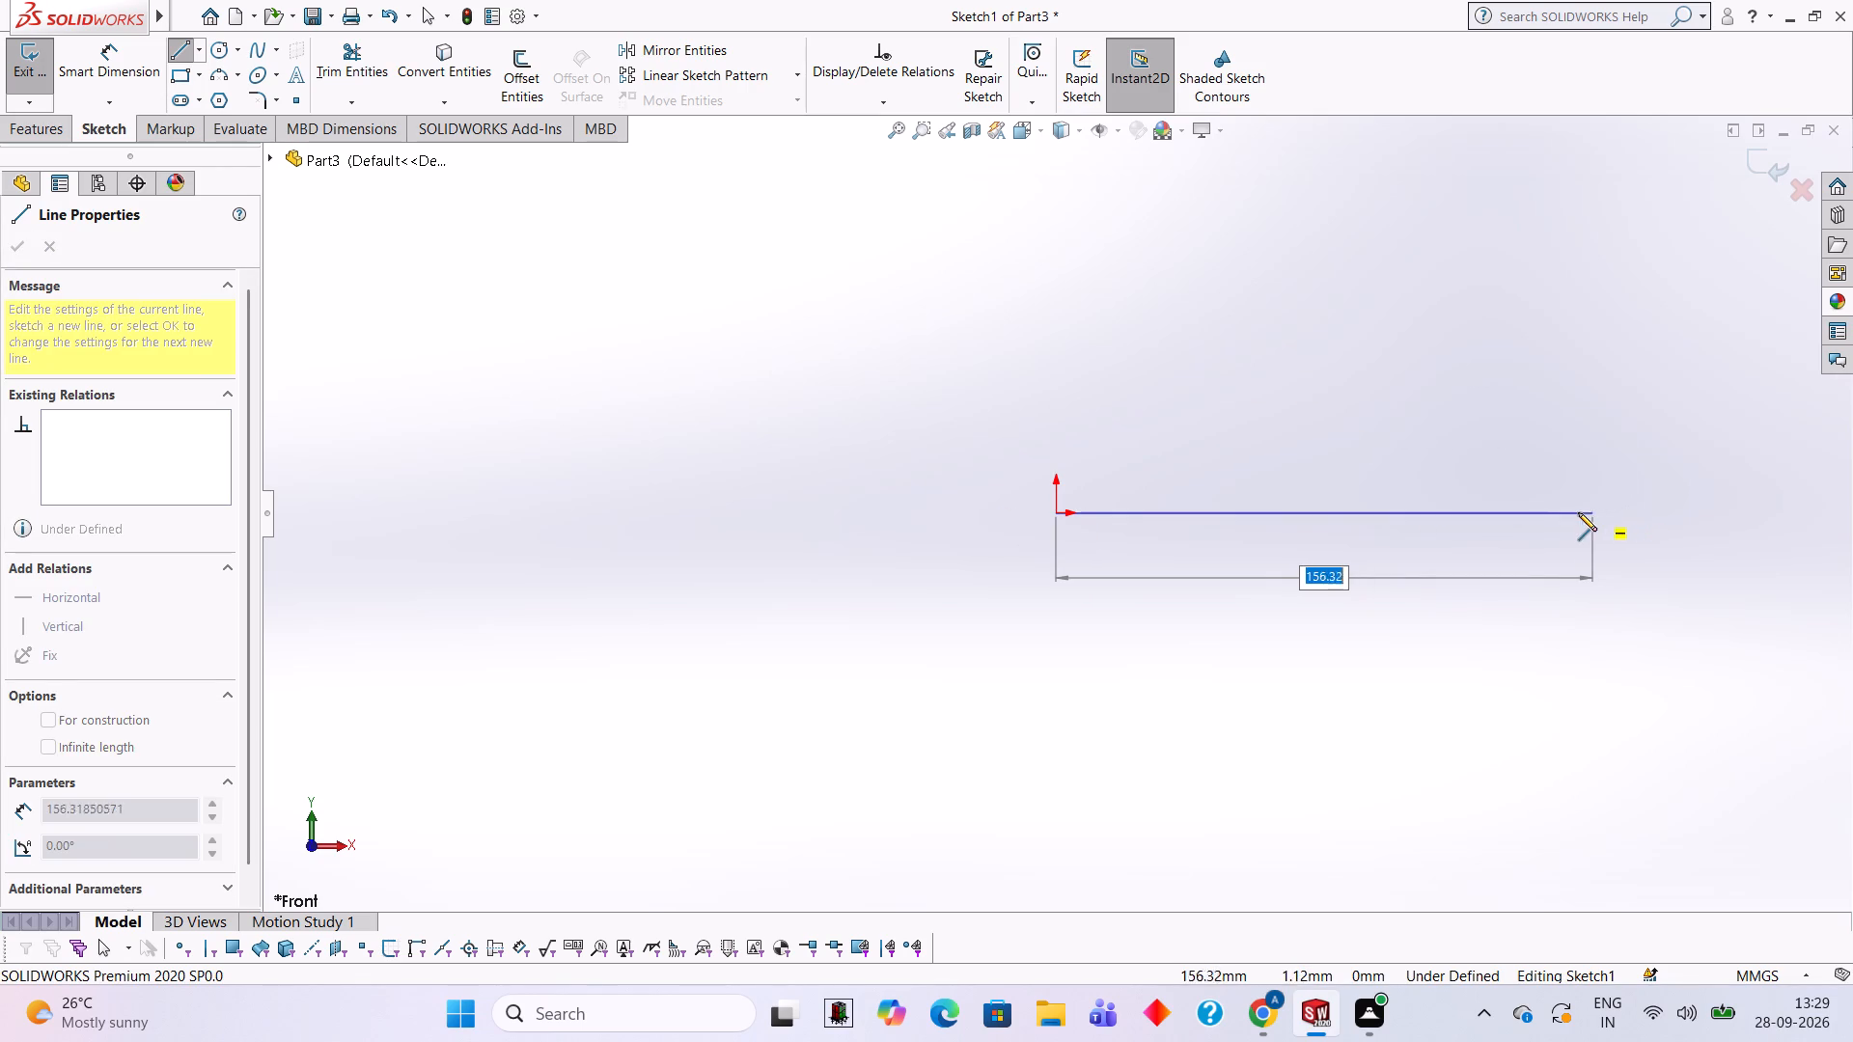
key(5)
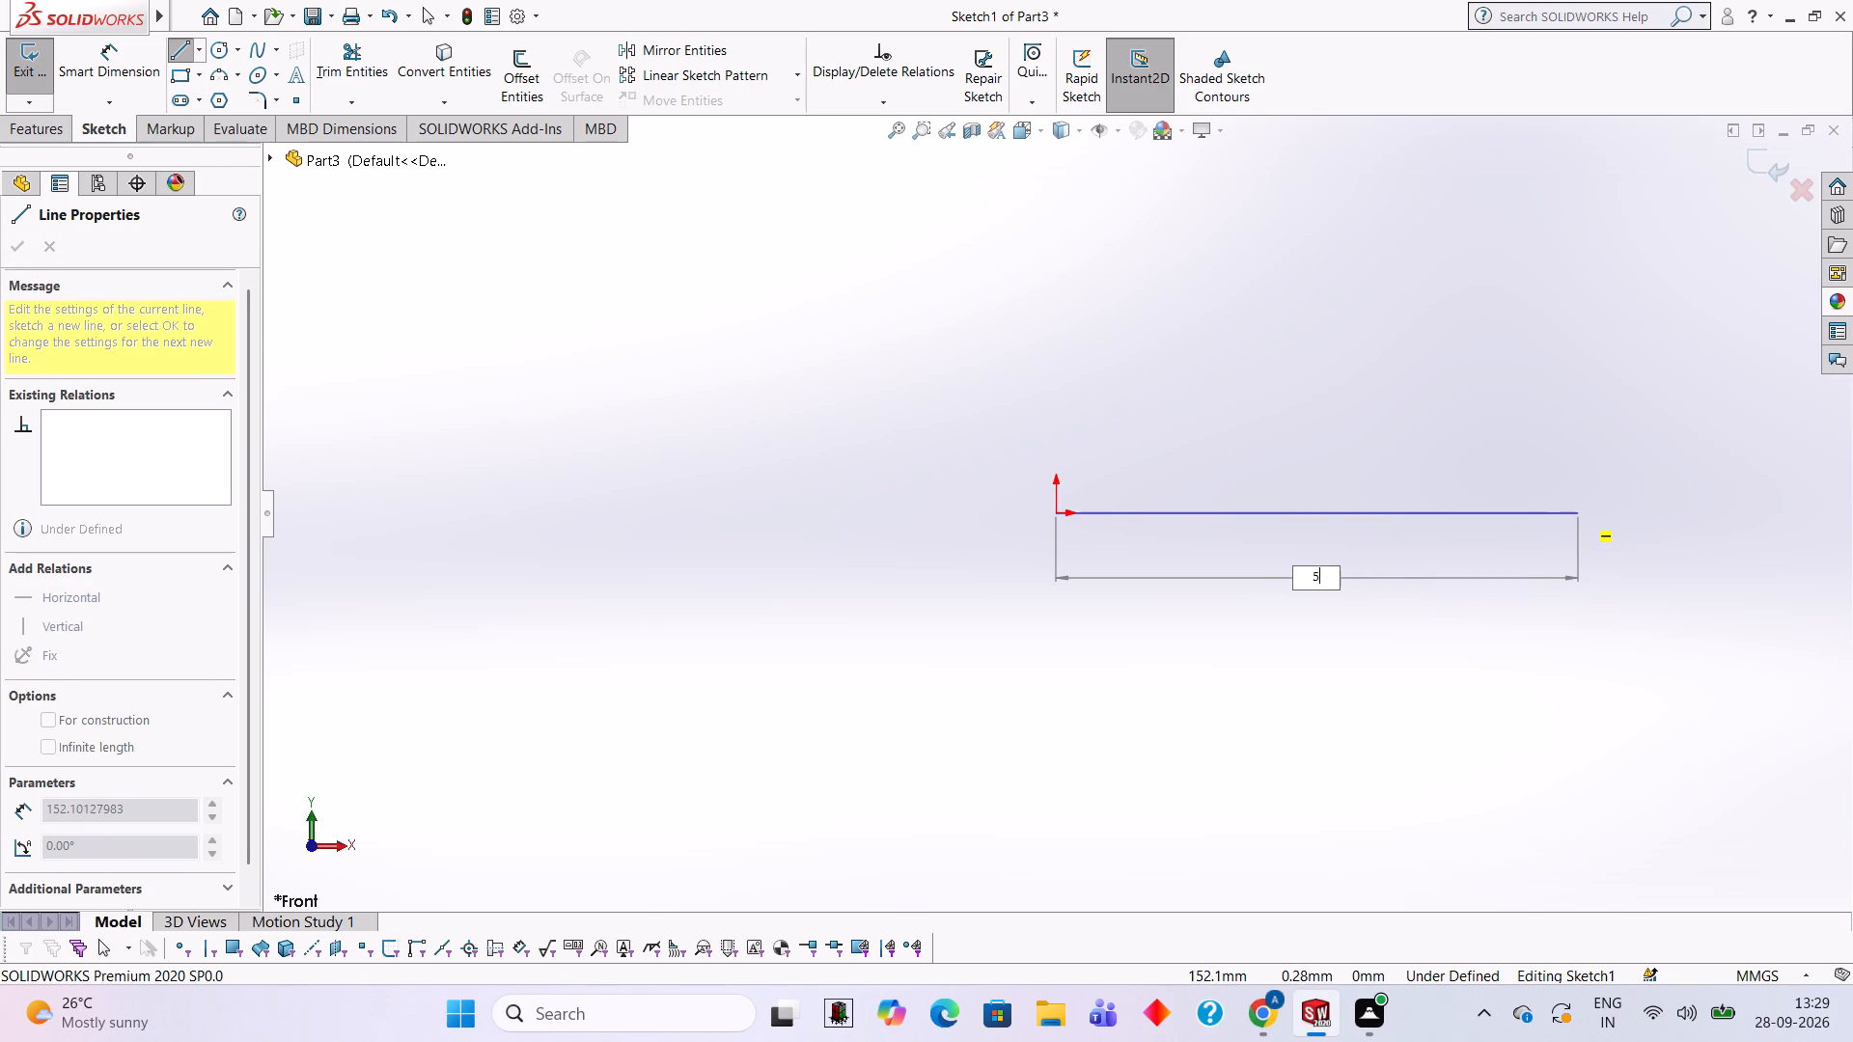
key(0)
text(.80)
key(Return)
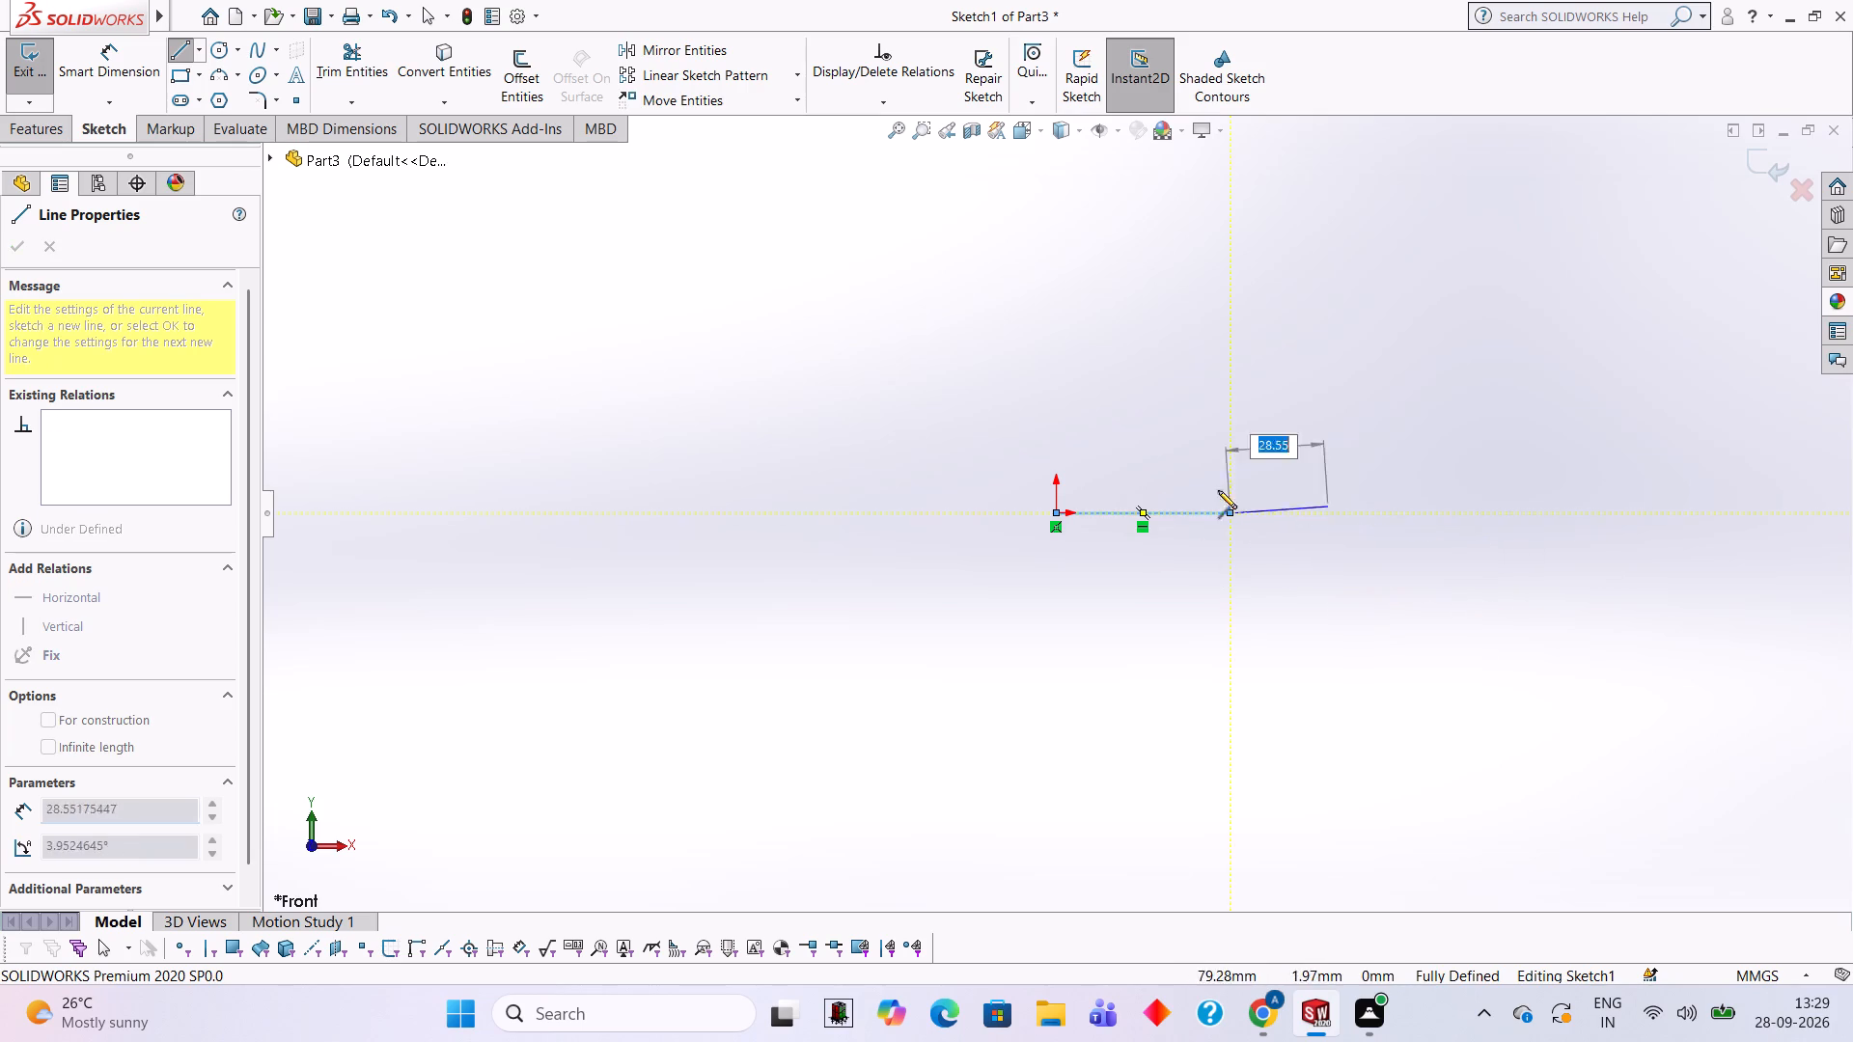
scroll(1112, 489, down, 4)
key(Escape)
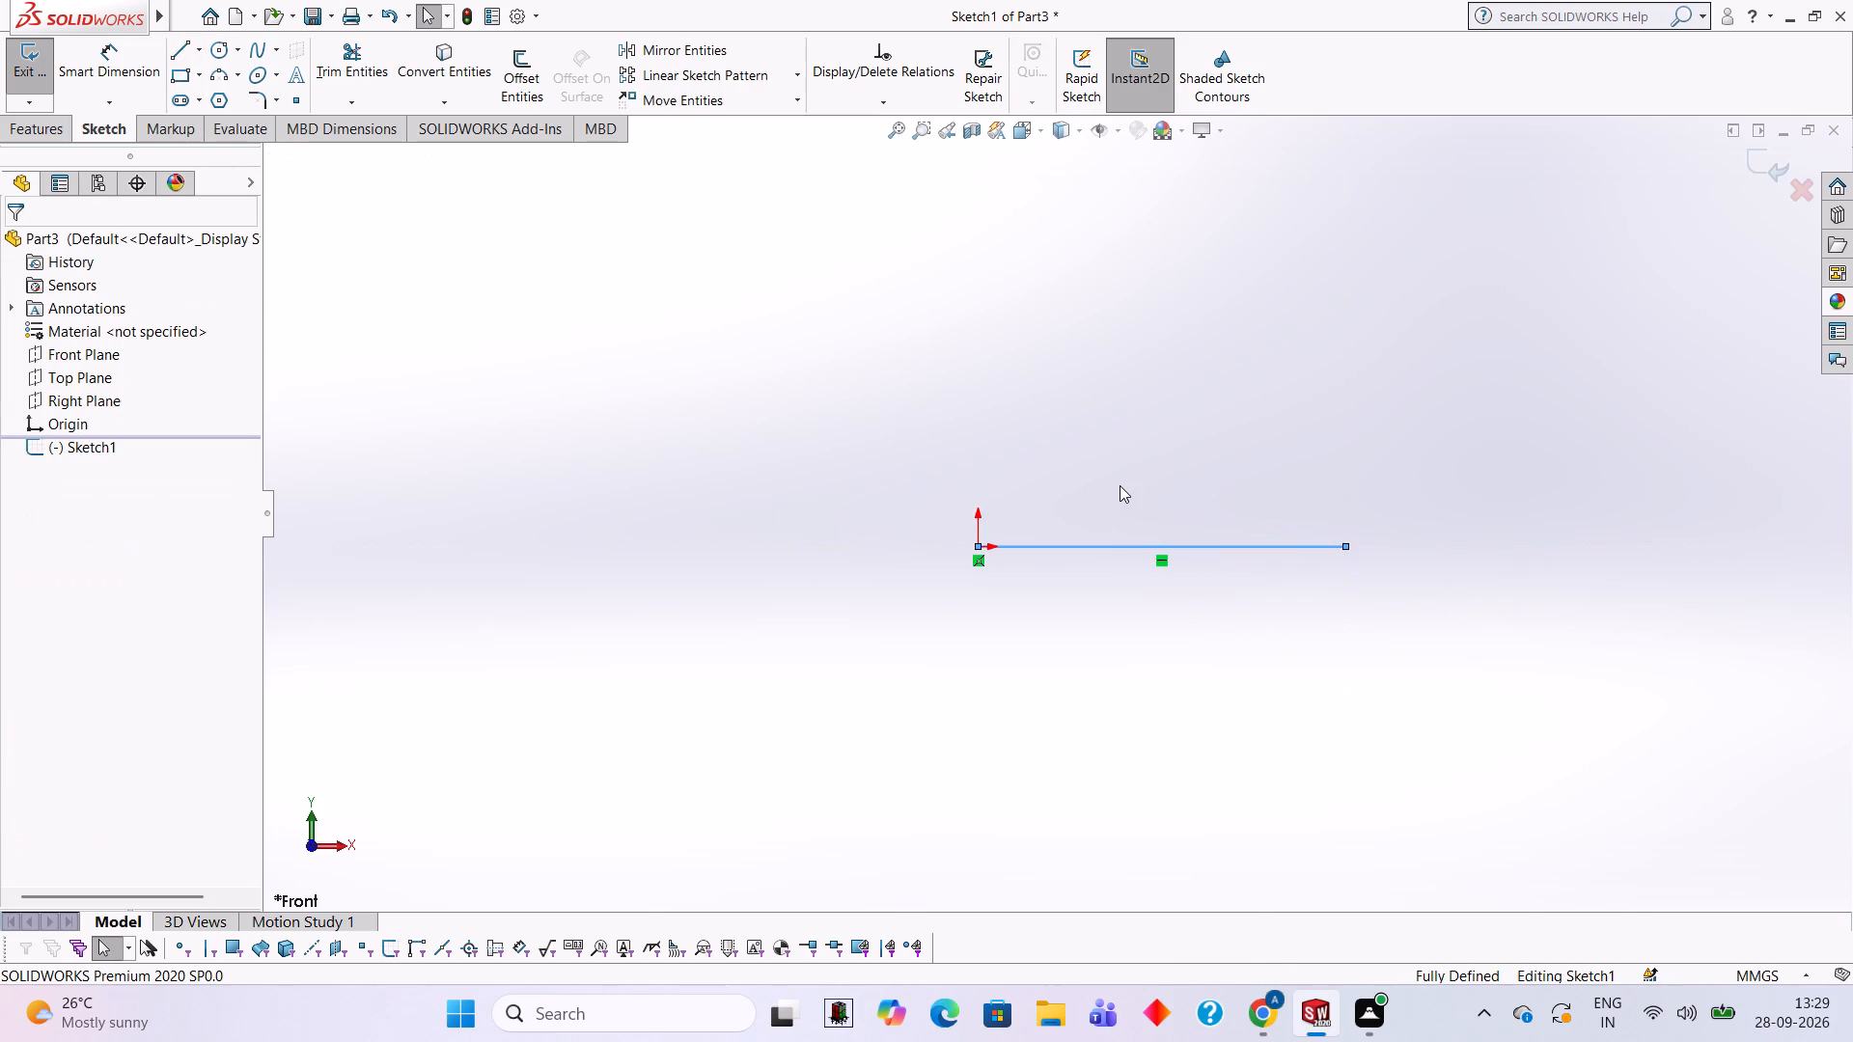
Sketch a circle of 12 mm radius centred on each end of the horizontal line.
scroll(1094, 435, down, 1)
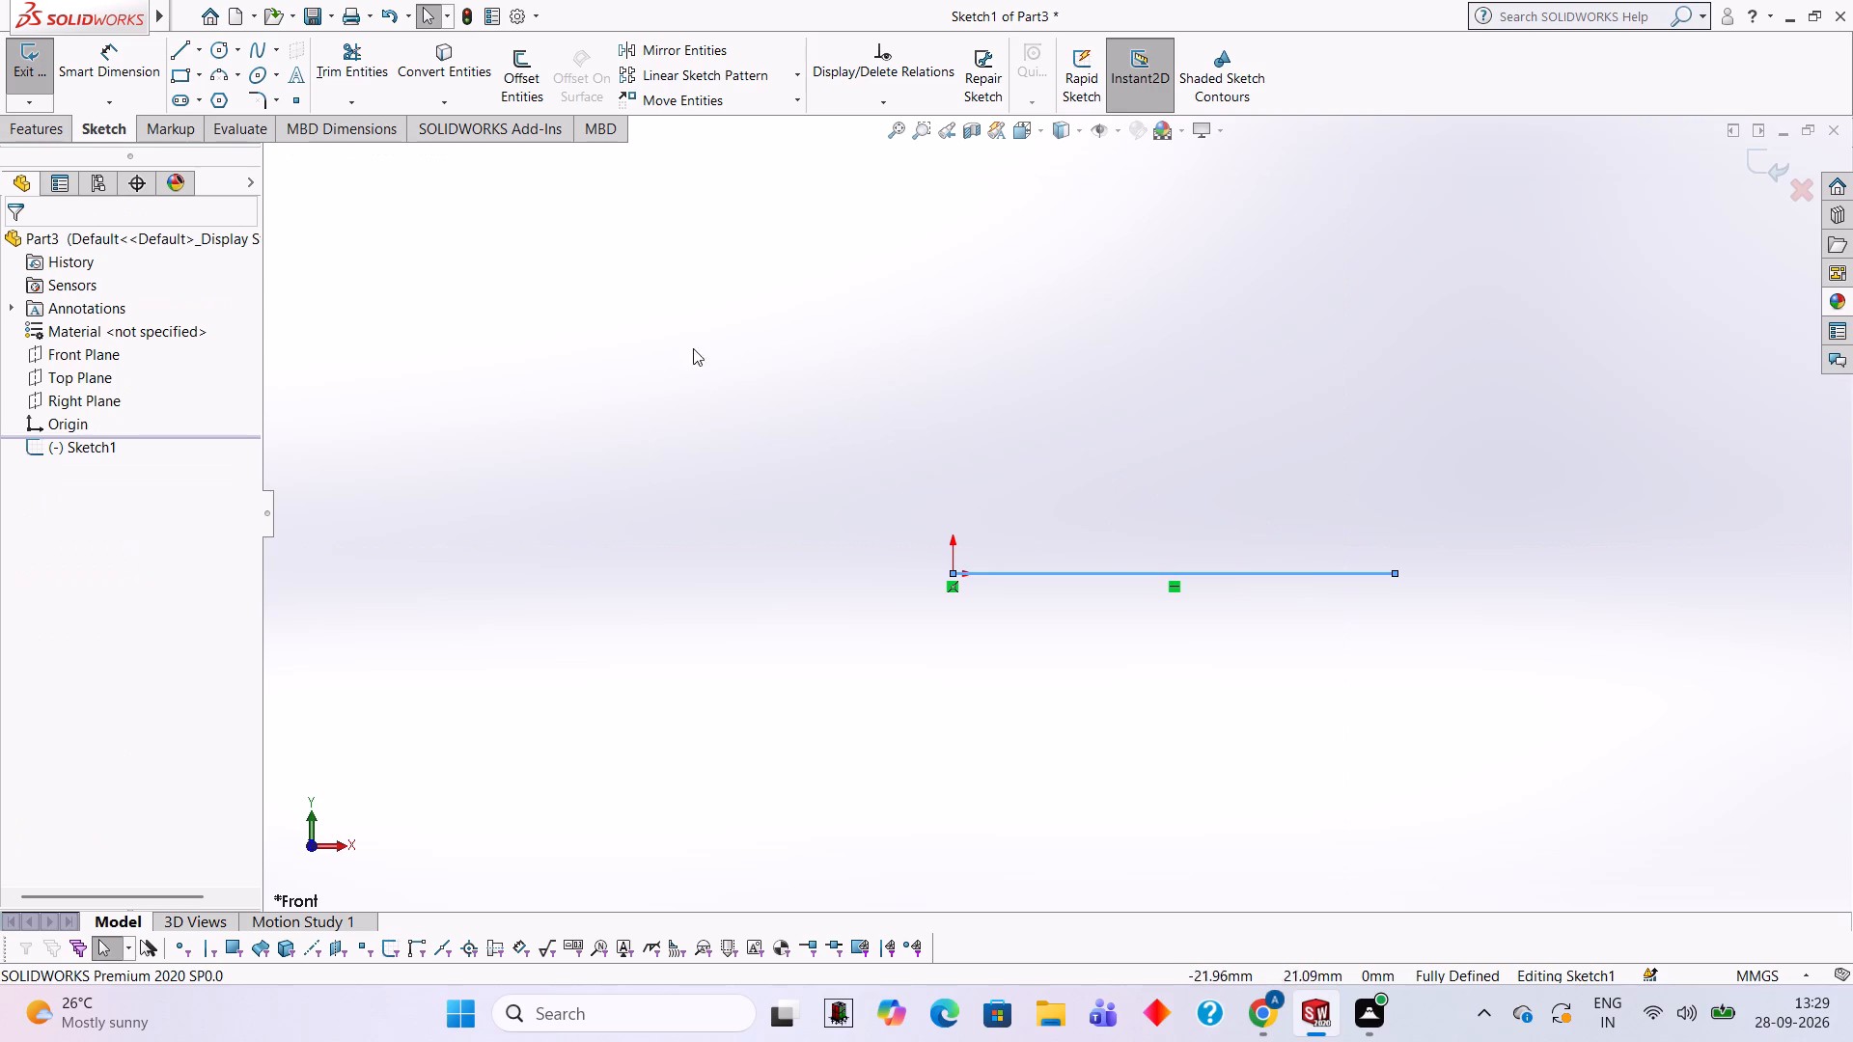
click(227, 49)
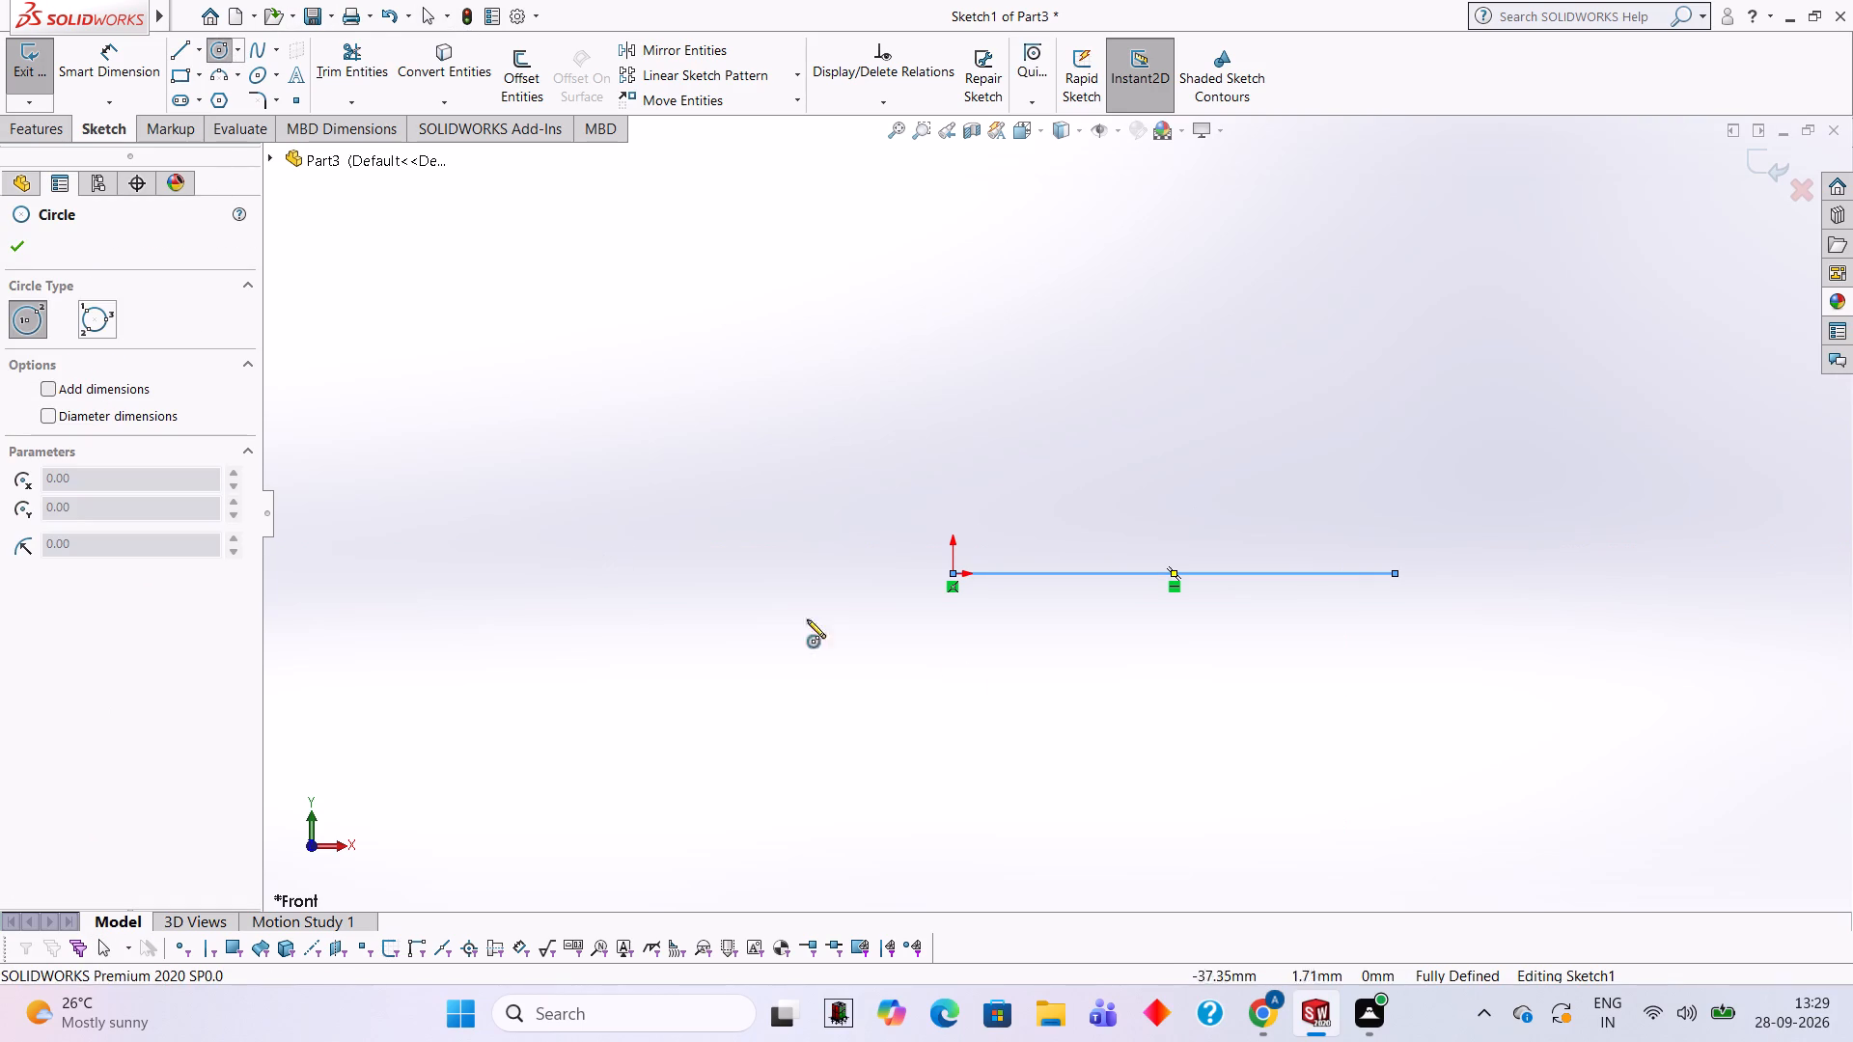
click(1395, 572)
text(12)
key(Return)
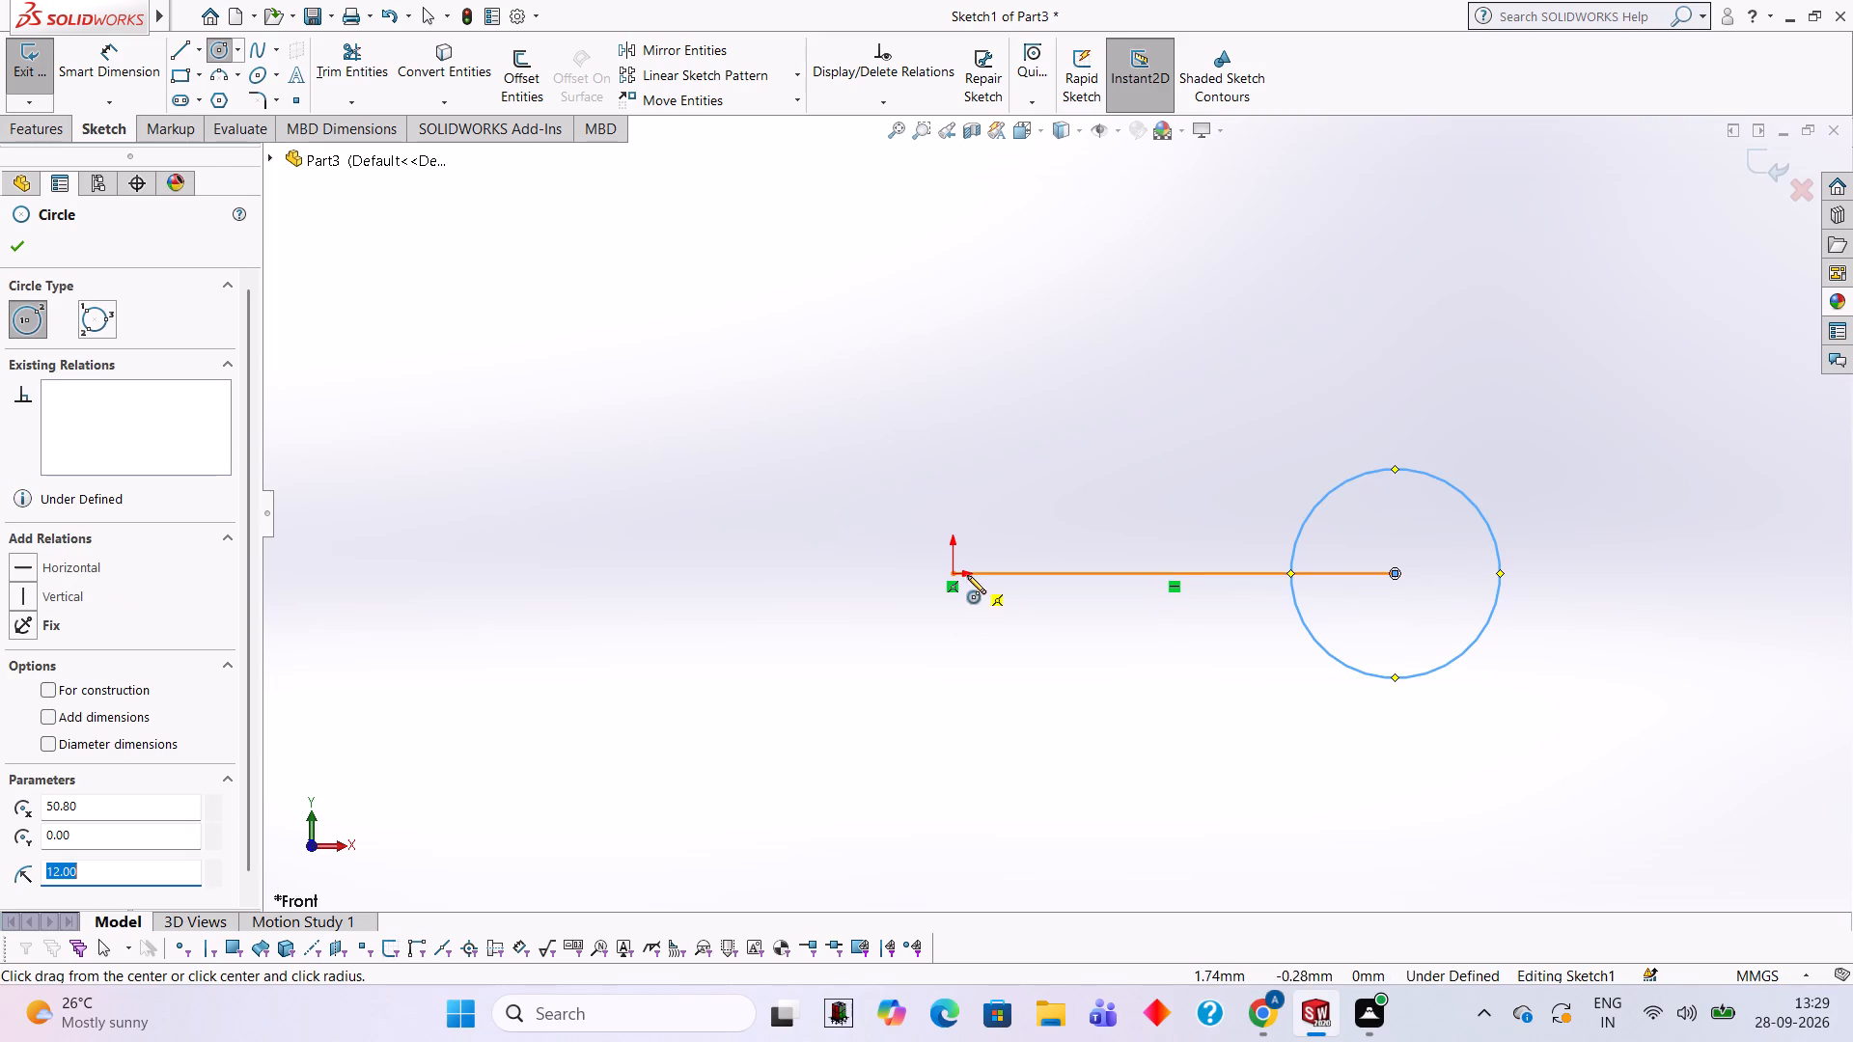
click(954, 572)
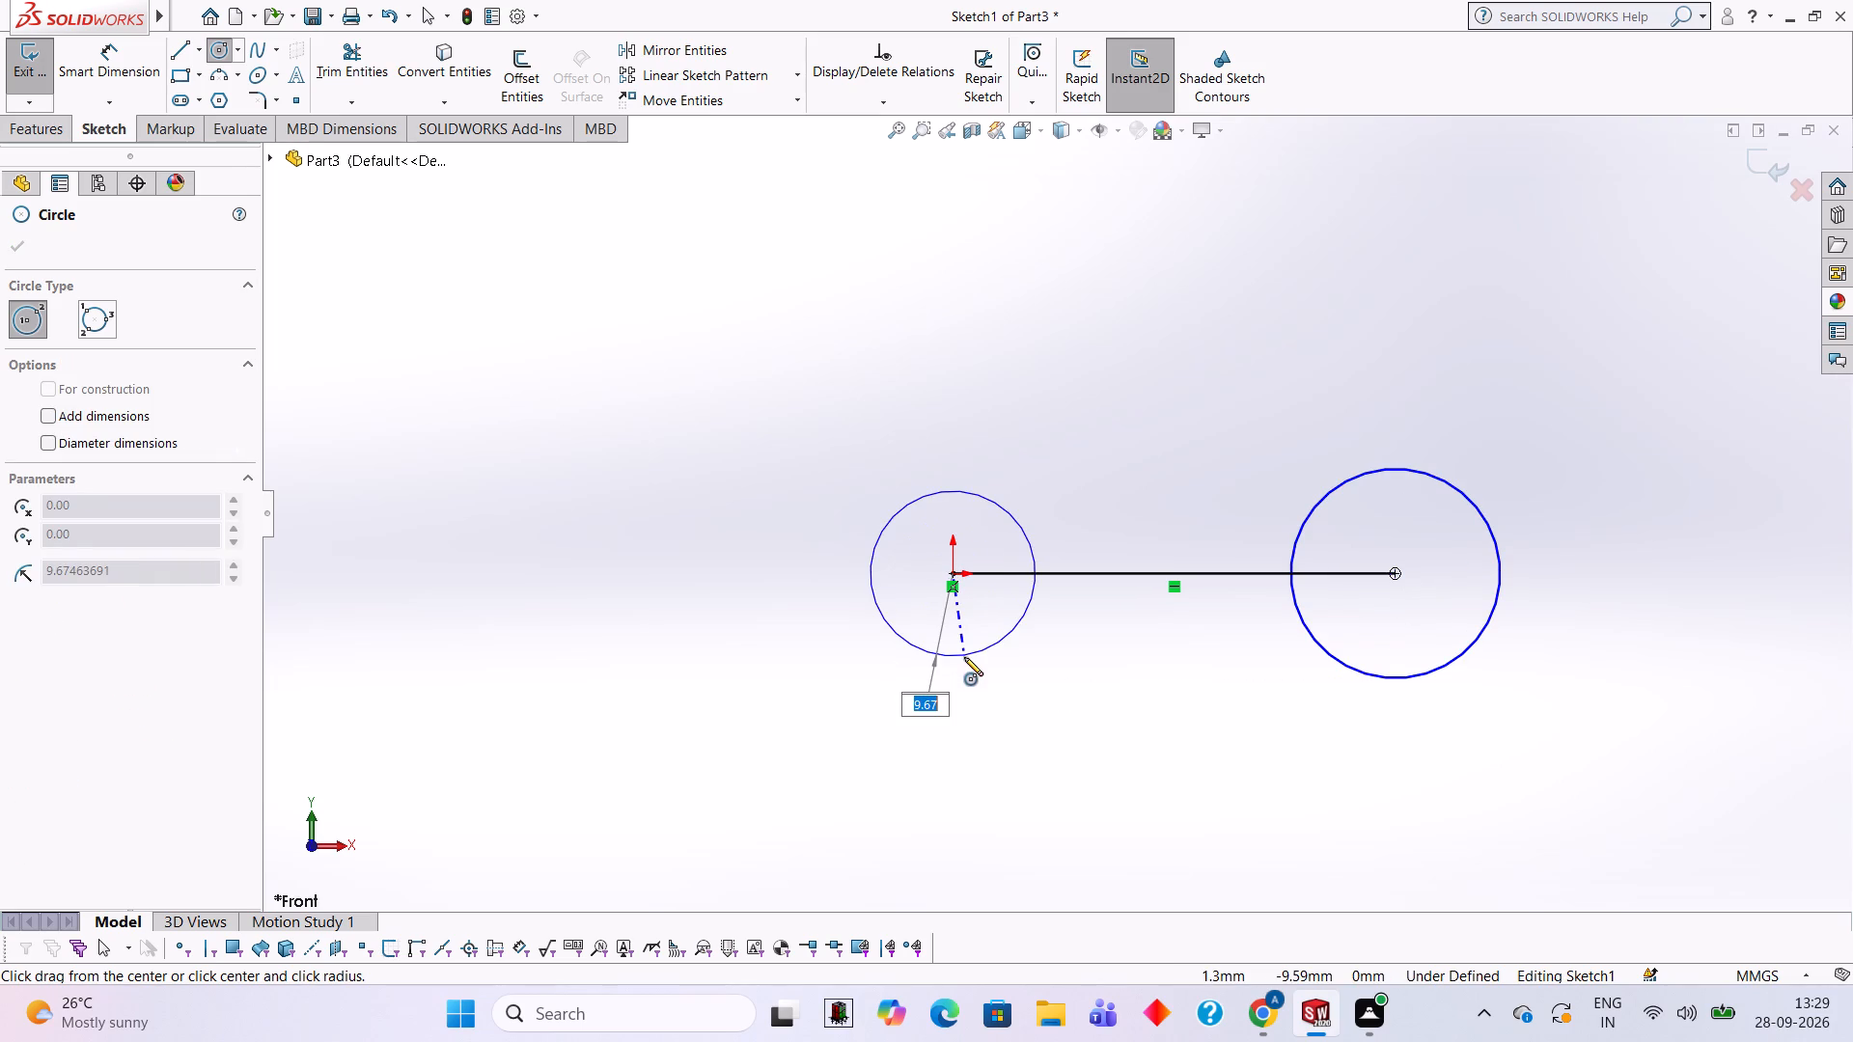
text(12)
key(Return)
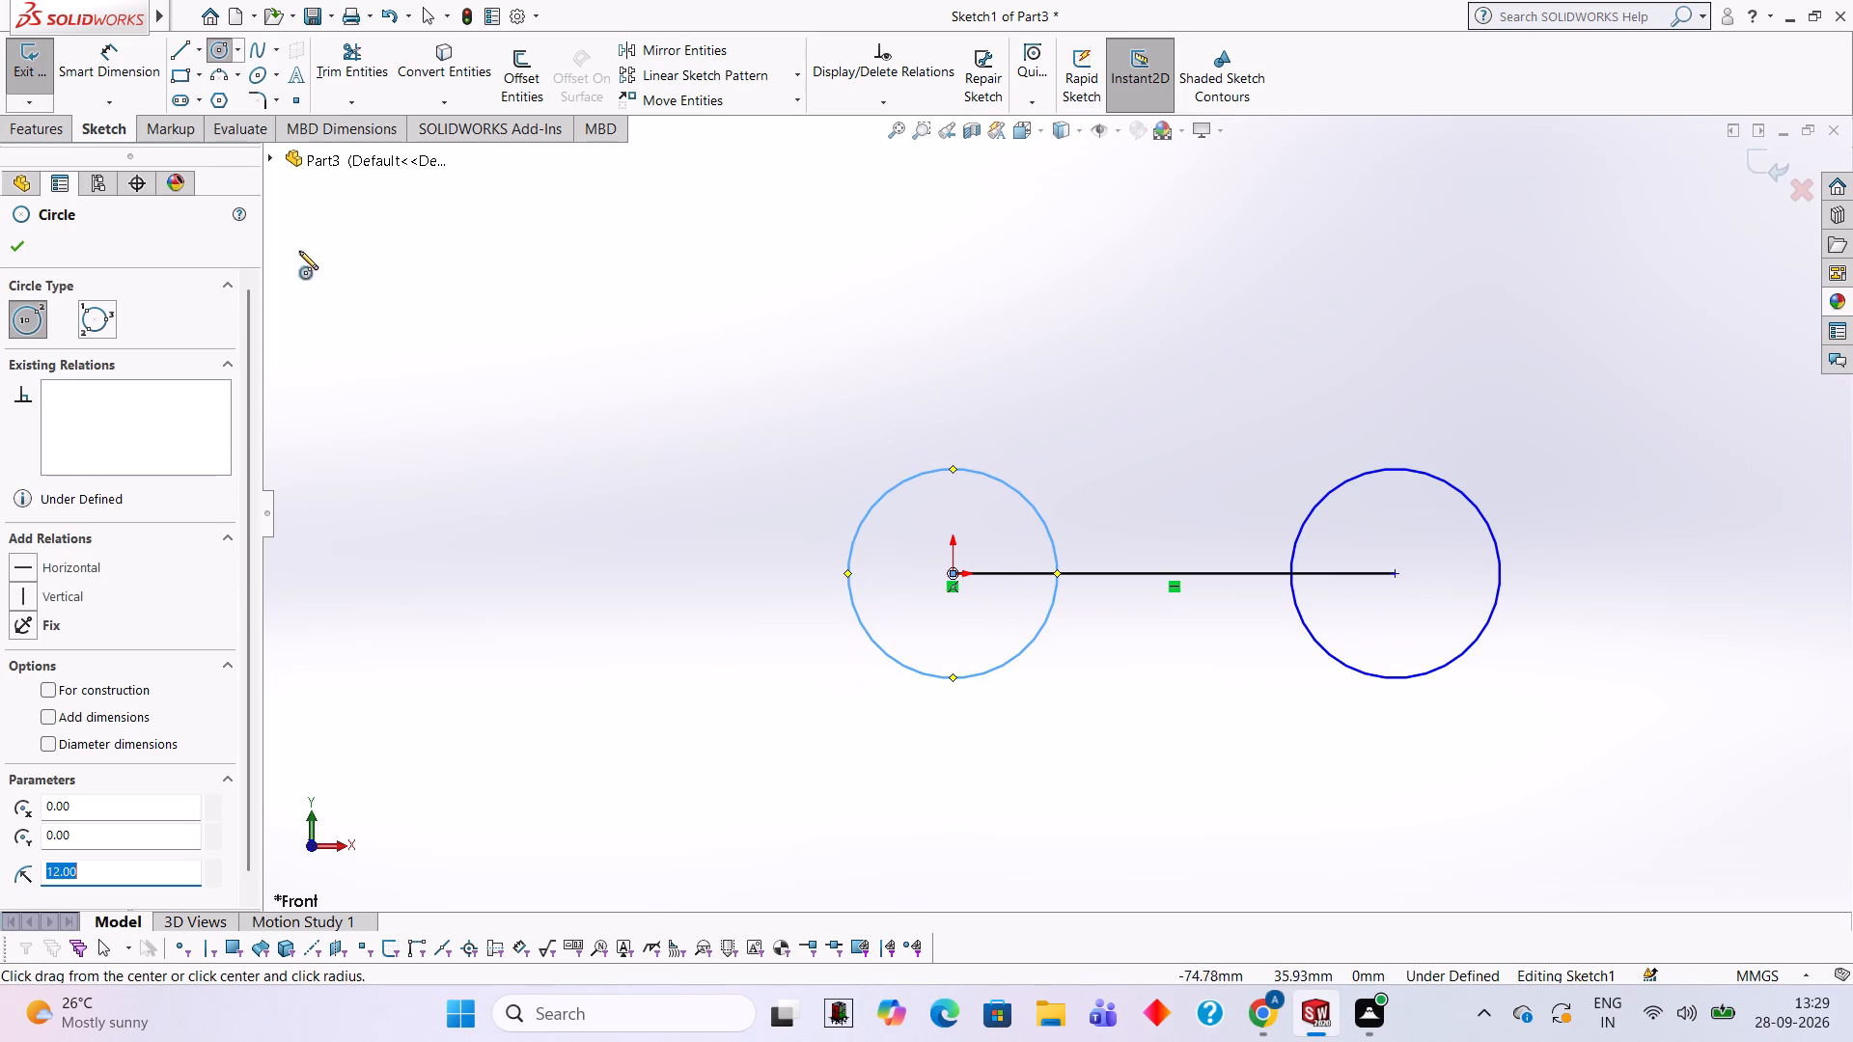
Draw connected lines joining the circles' top points, down the far circle's vertical diameter, and back along the bottom points.
click(179, 48)
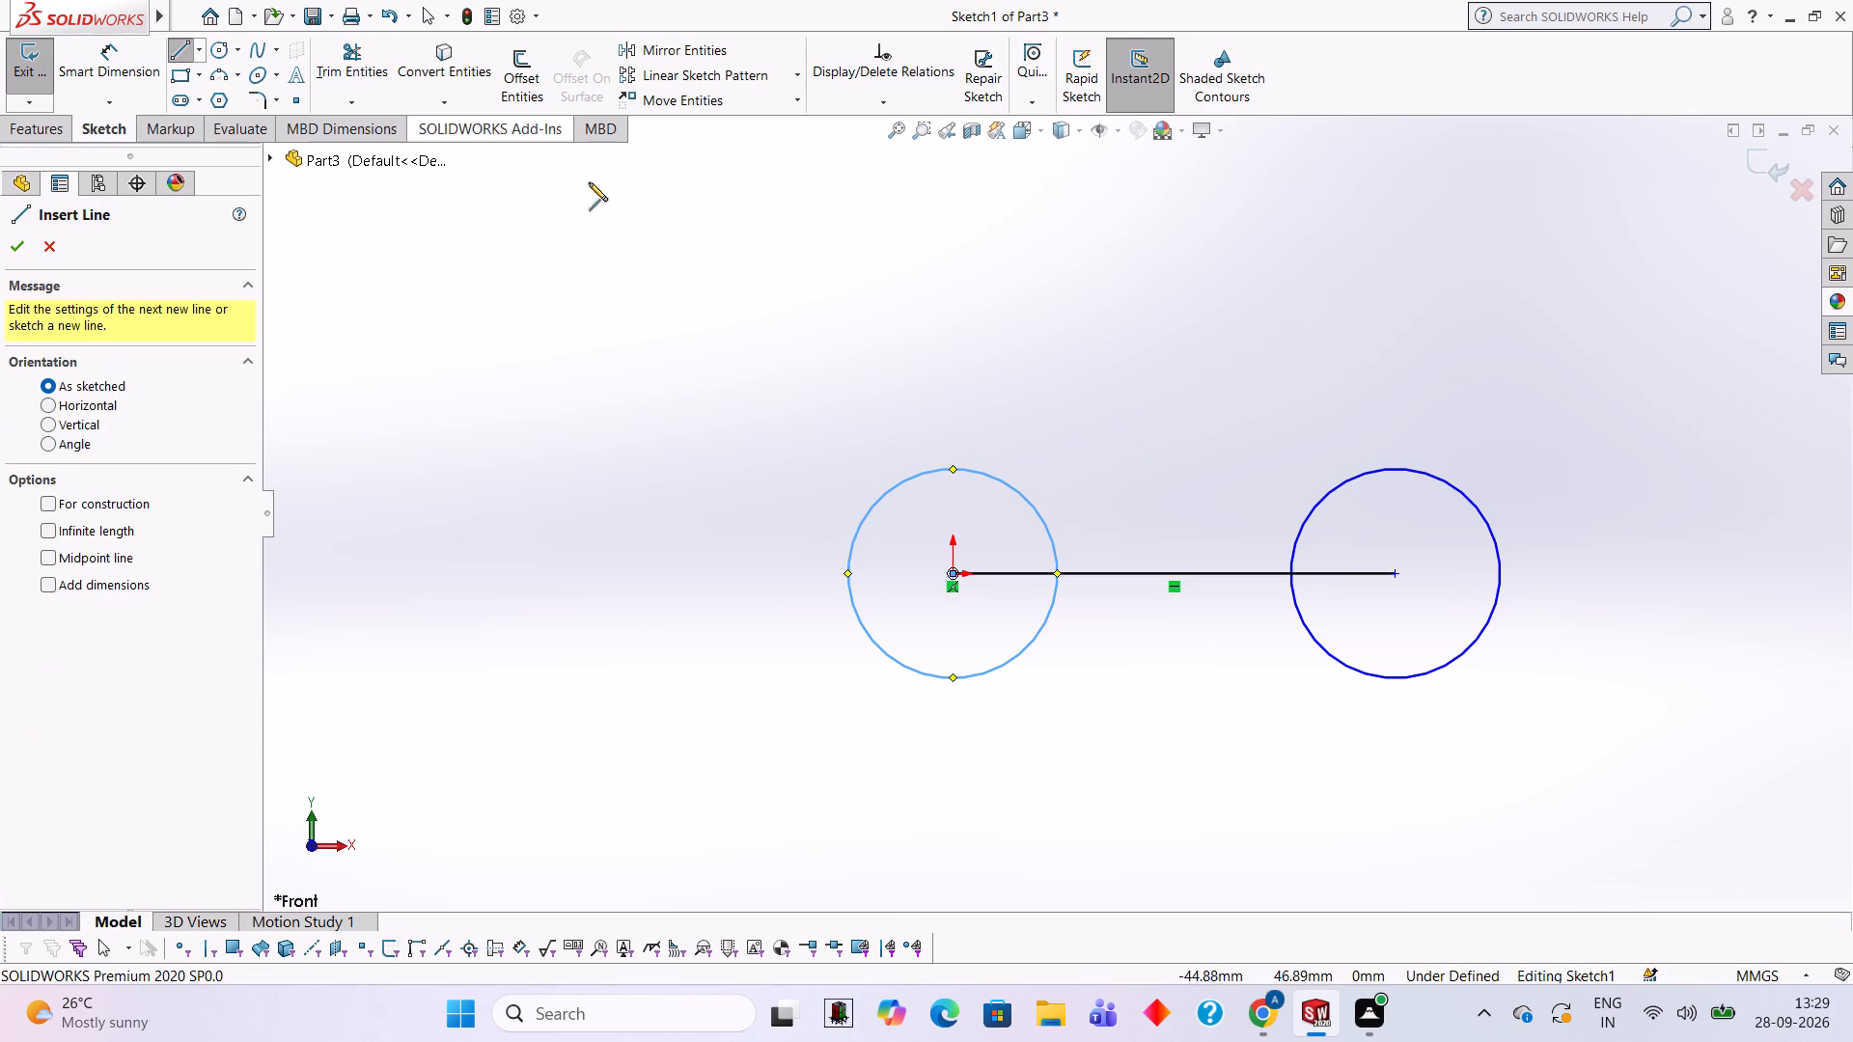
click(950, 466)
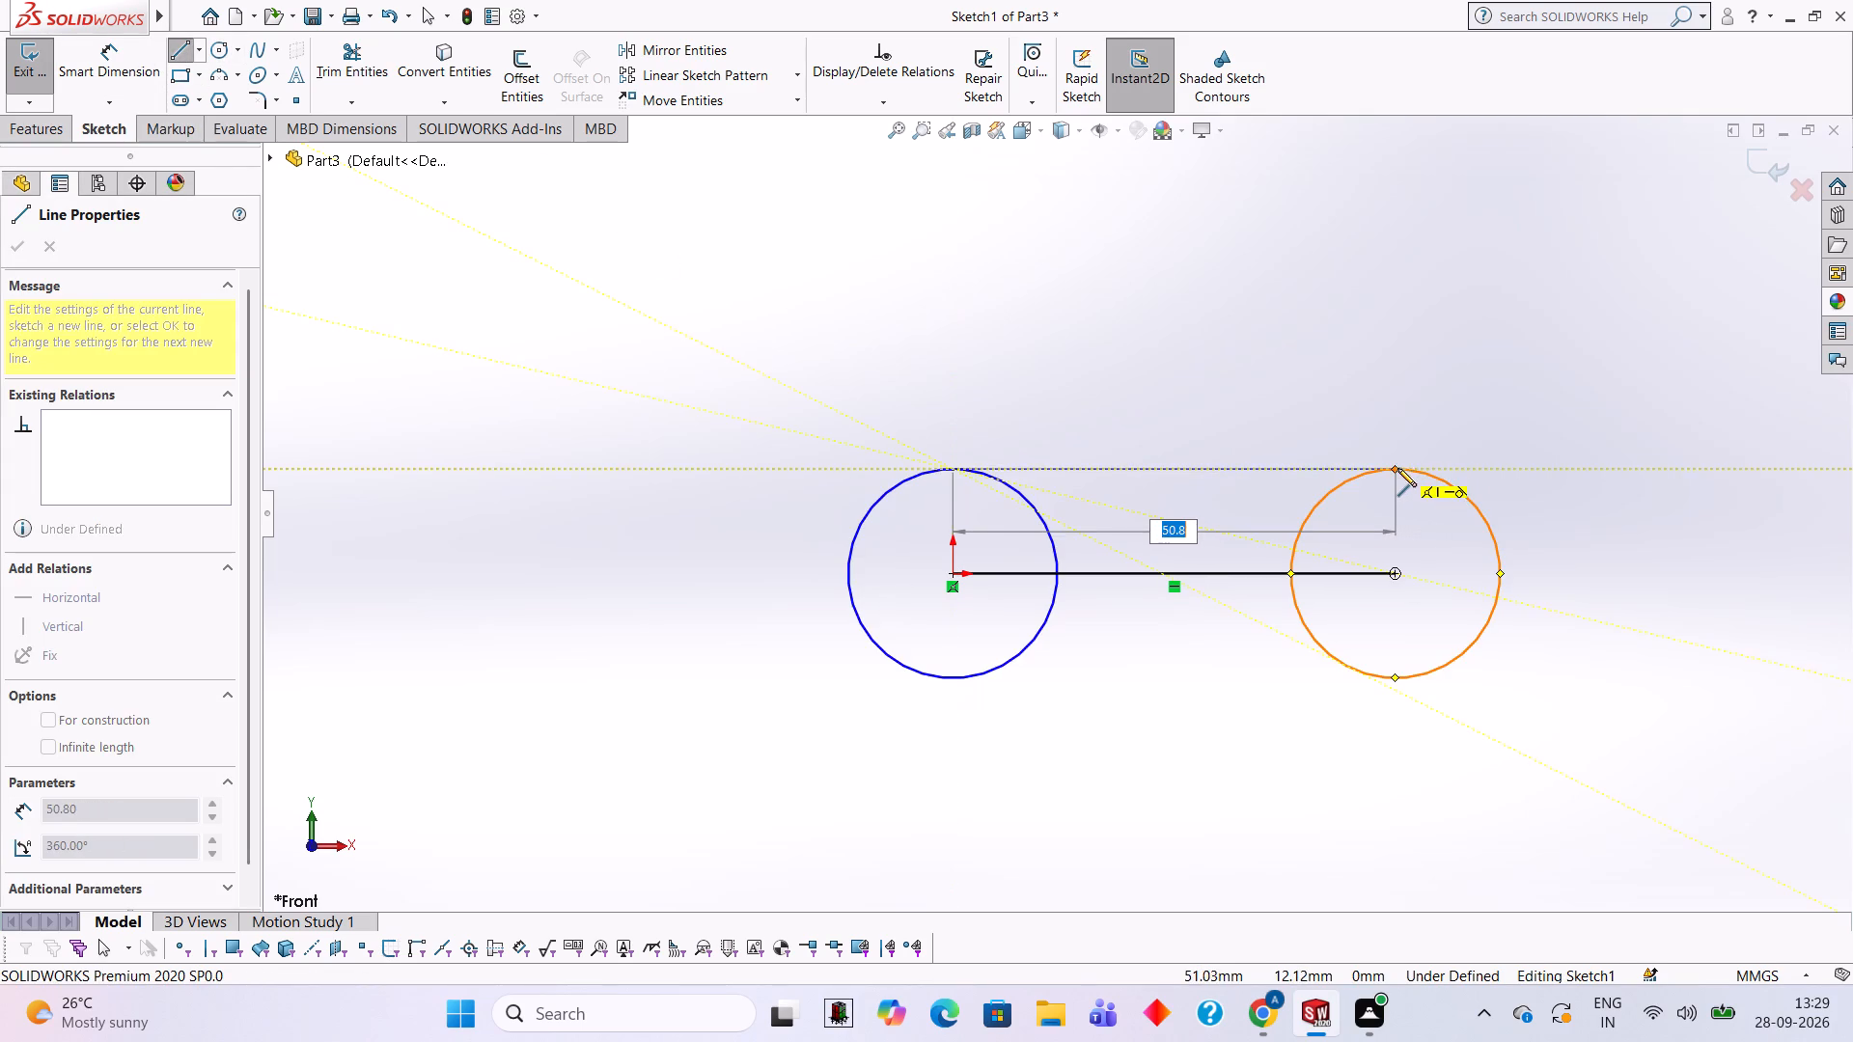
click(1396, 467)
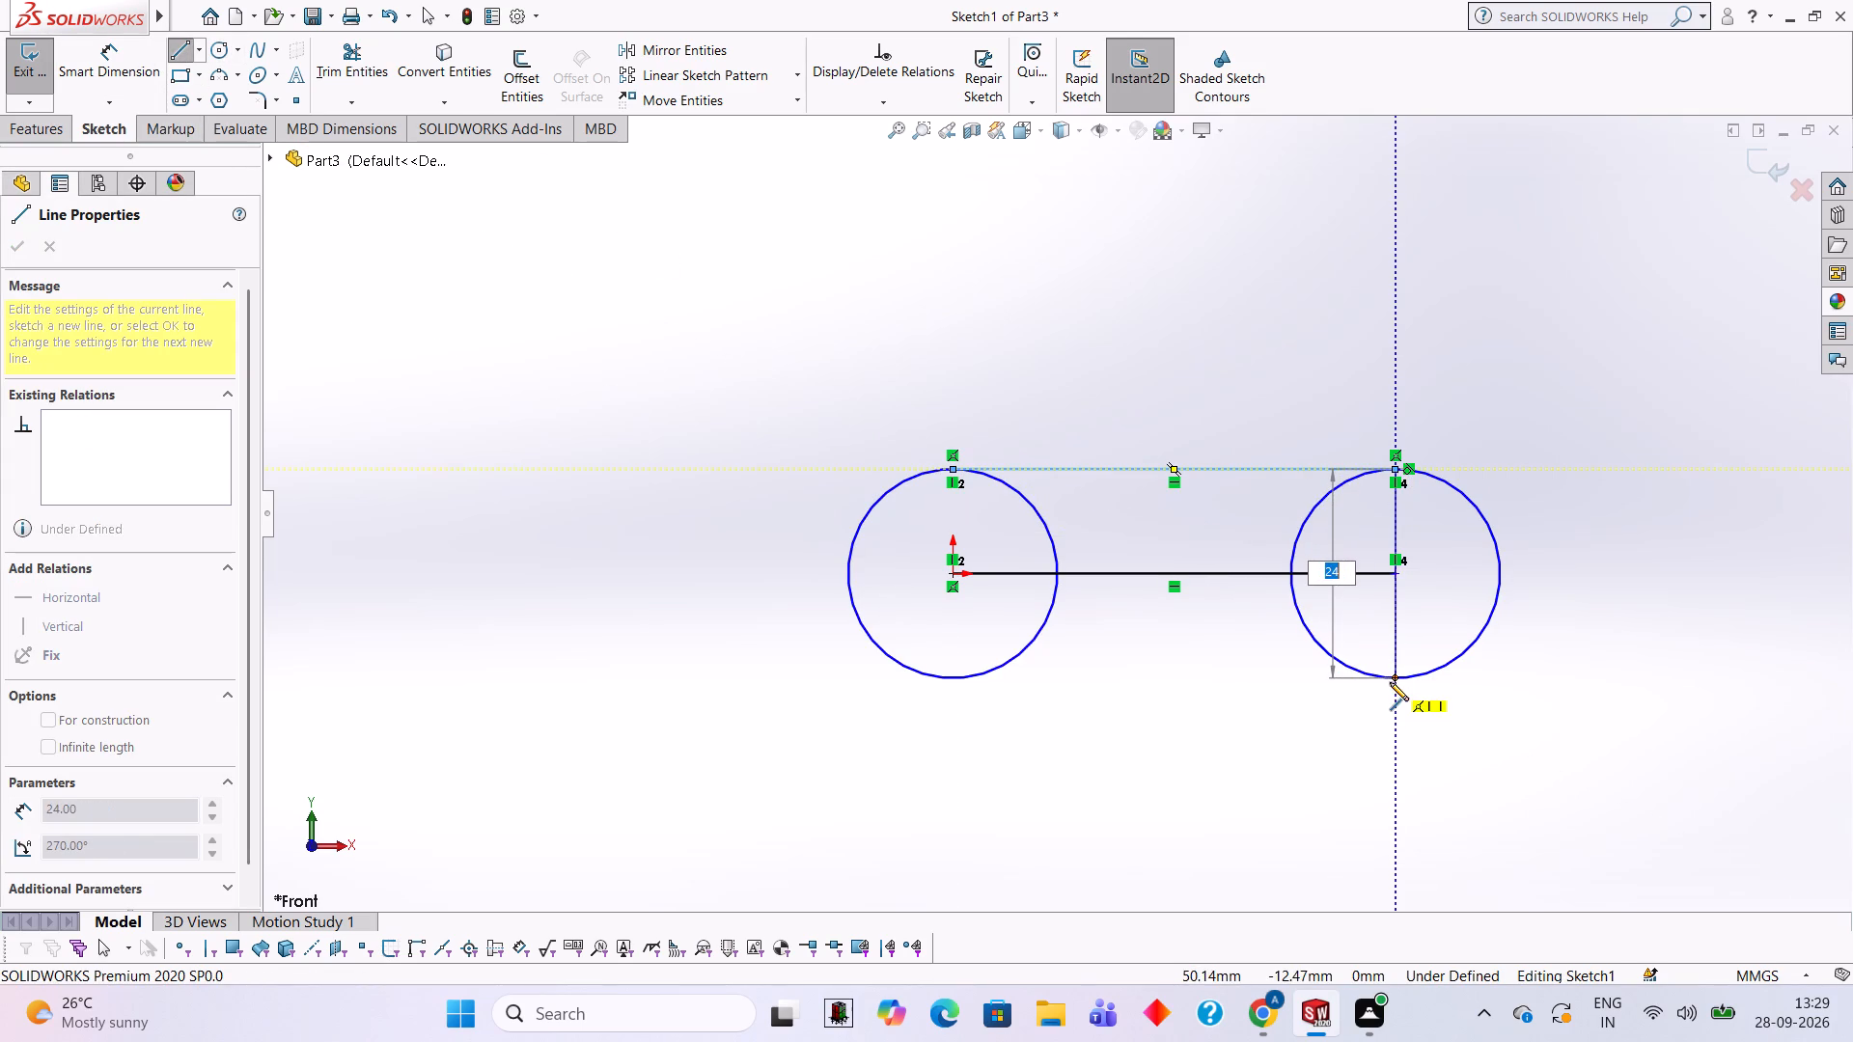
click(1393, 678)
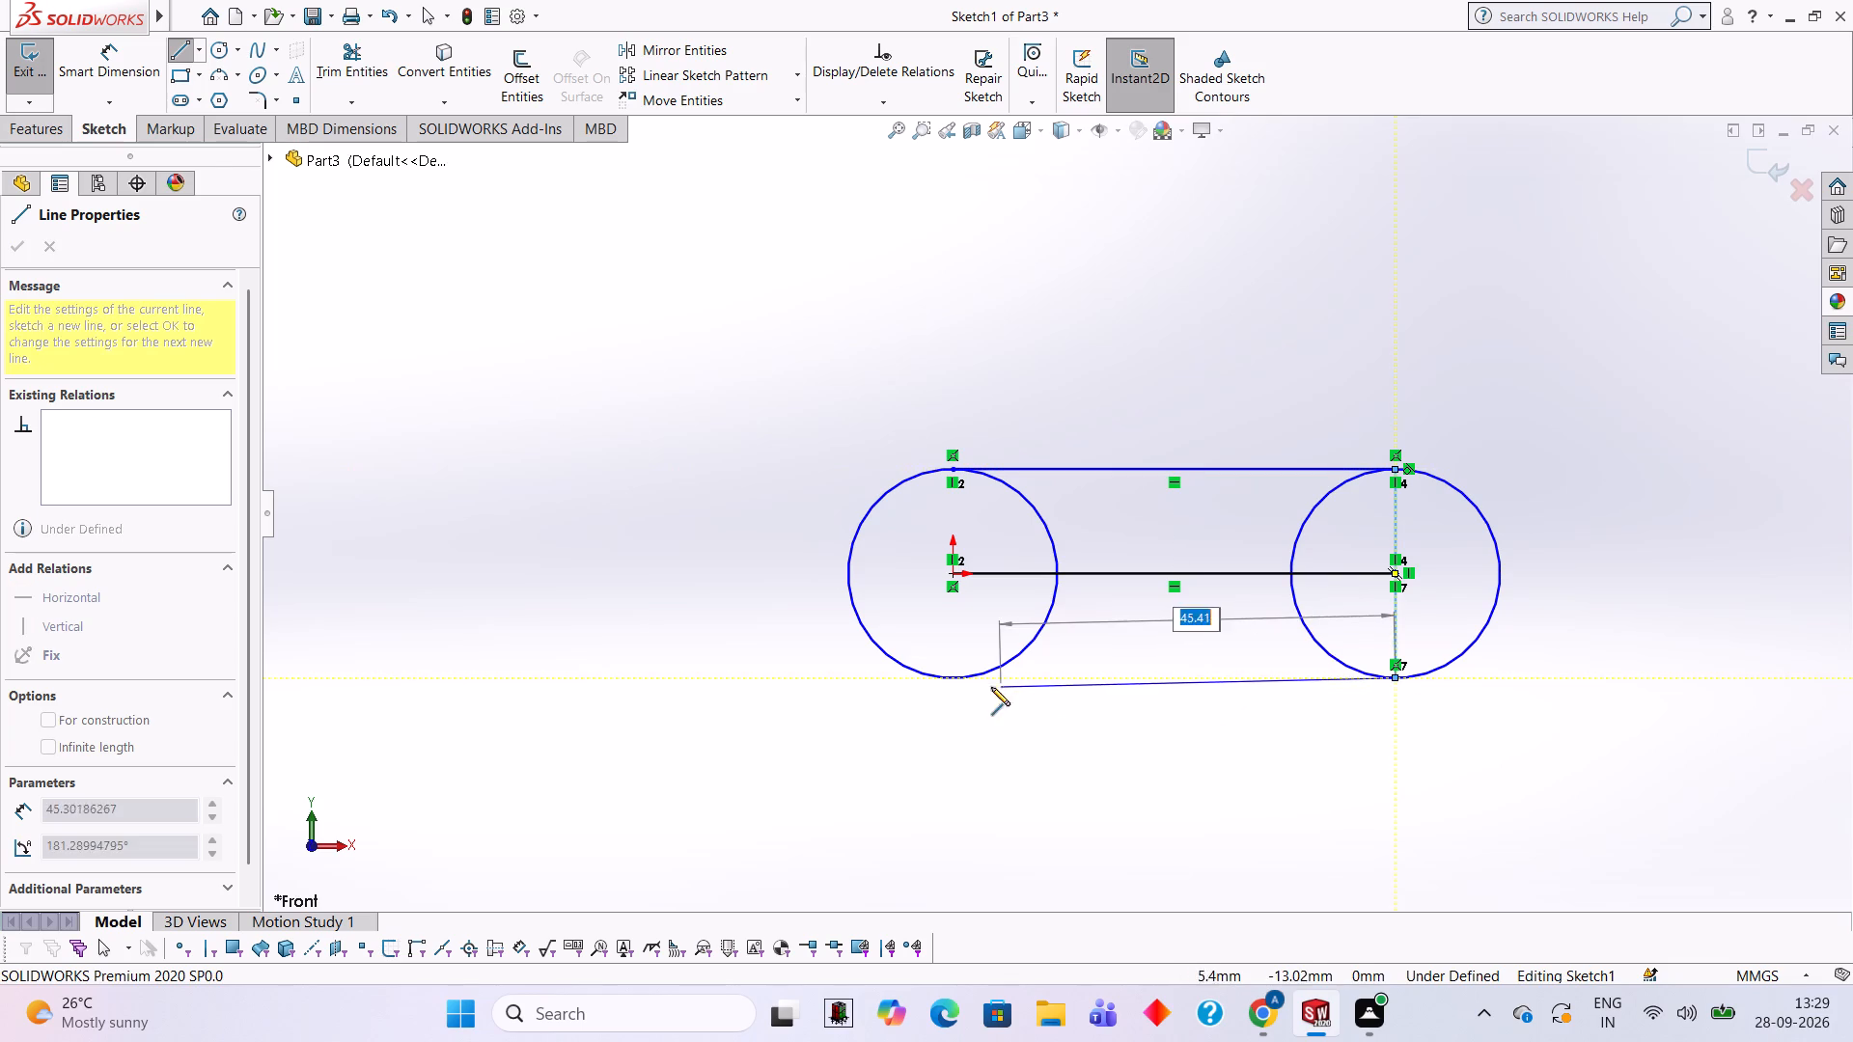
click(953, 675)
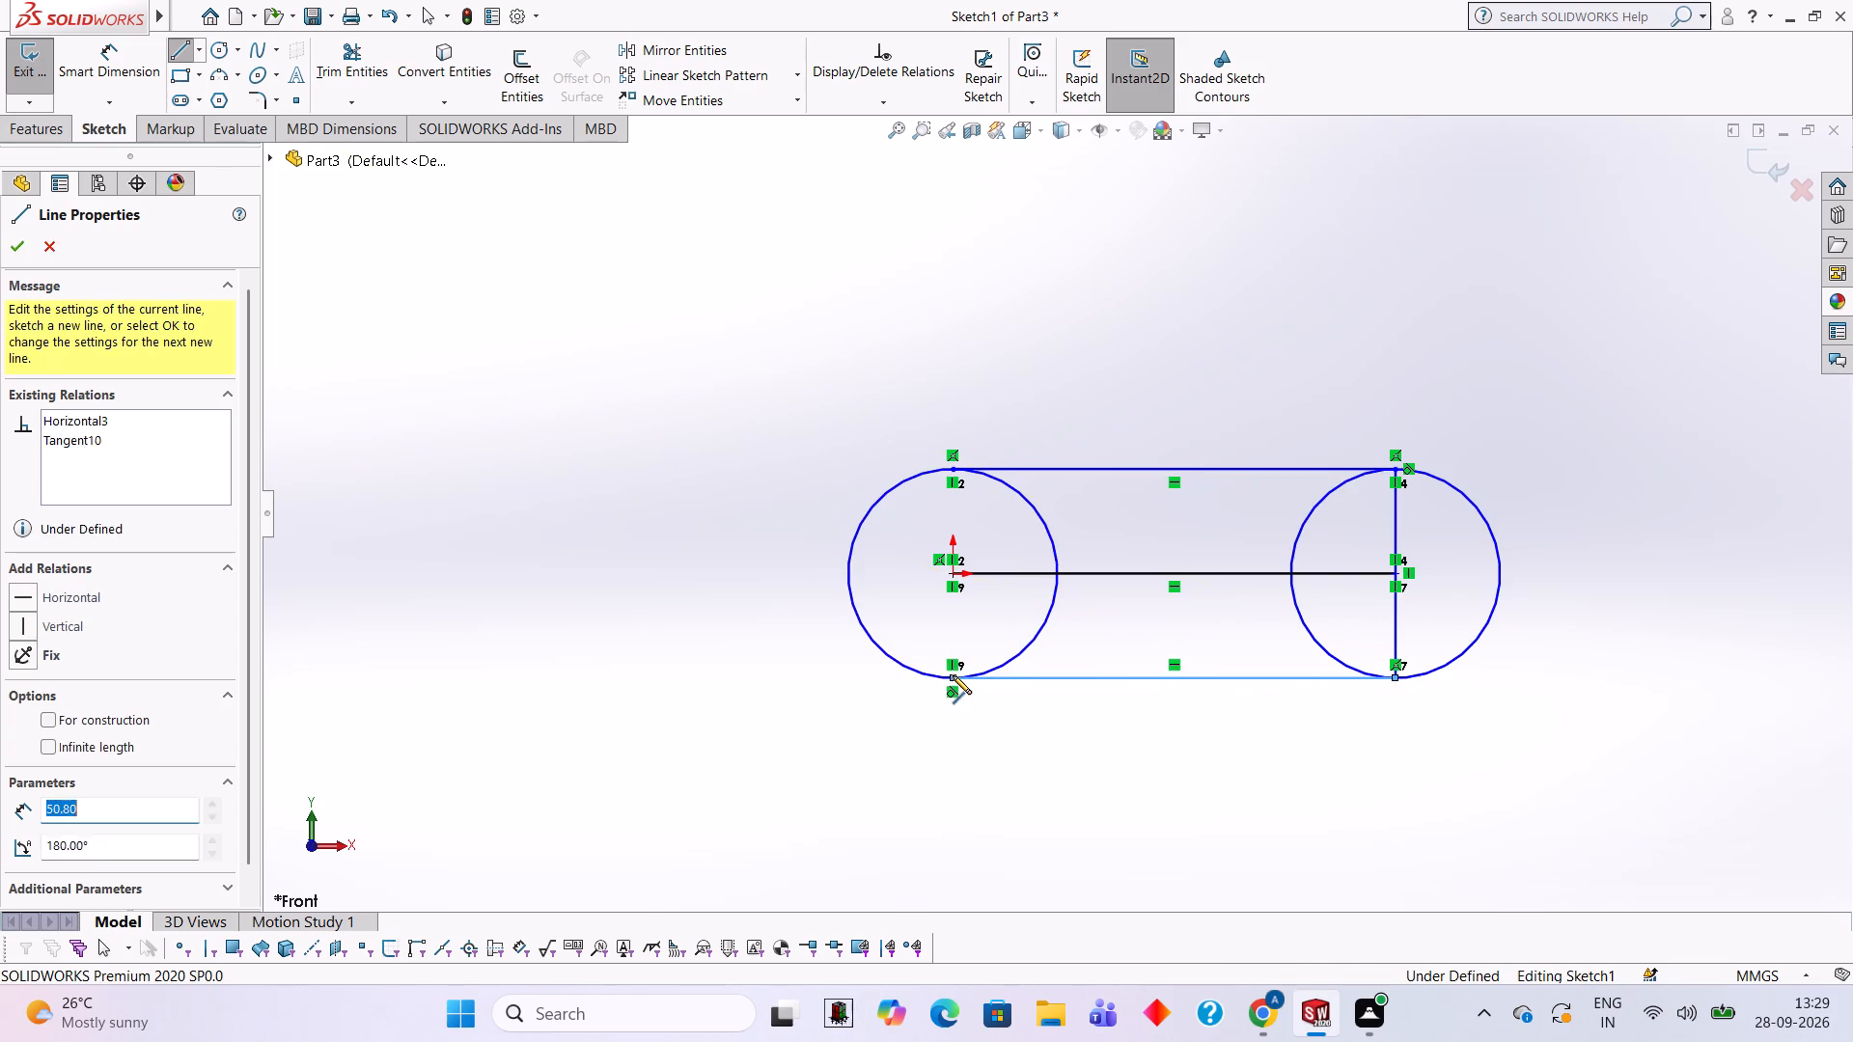
Trim the inner circle halves, the centre line and the vertical line, leaving a closed slot-shaped outline.
click(348, 78)
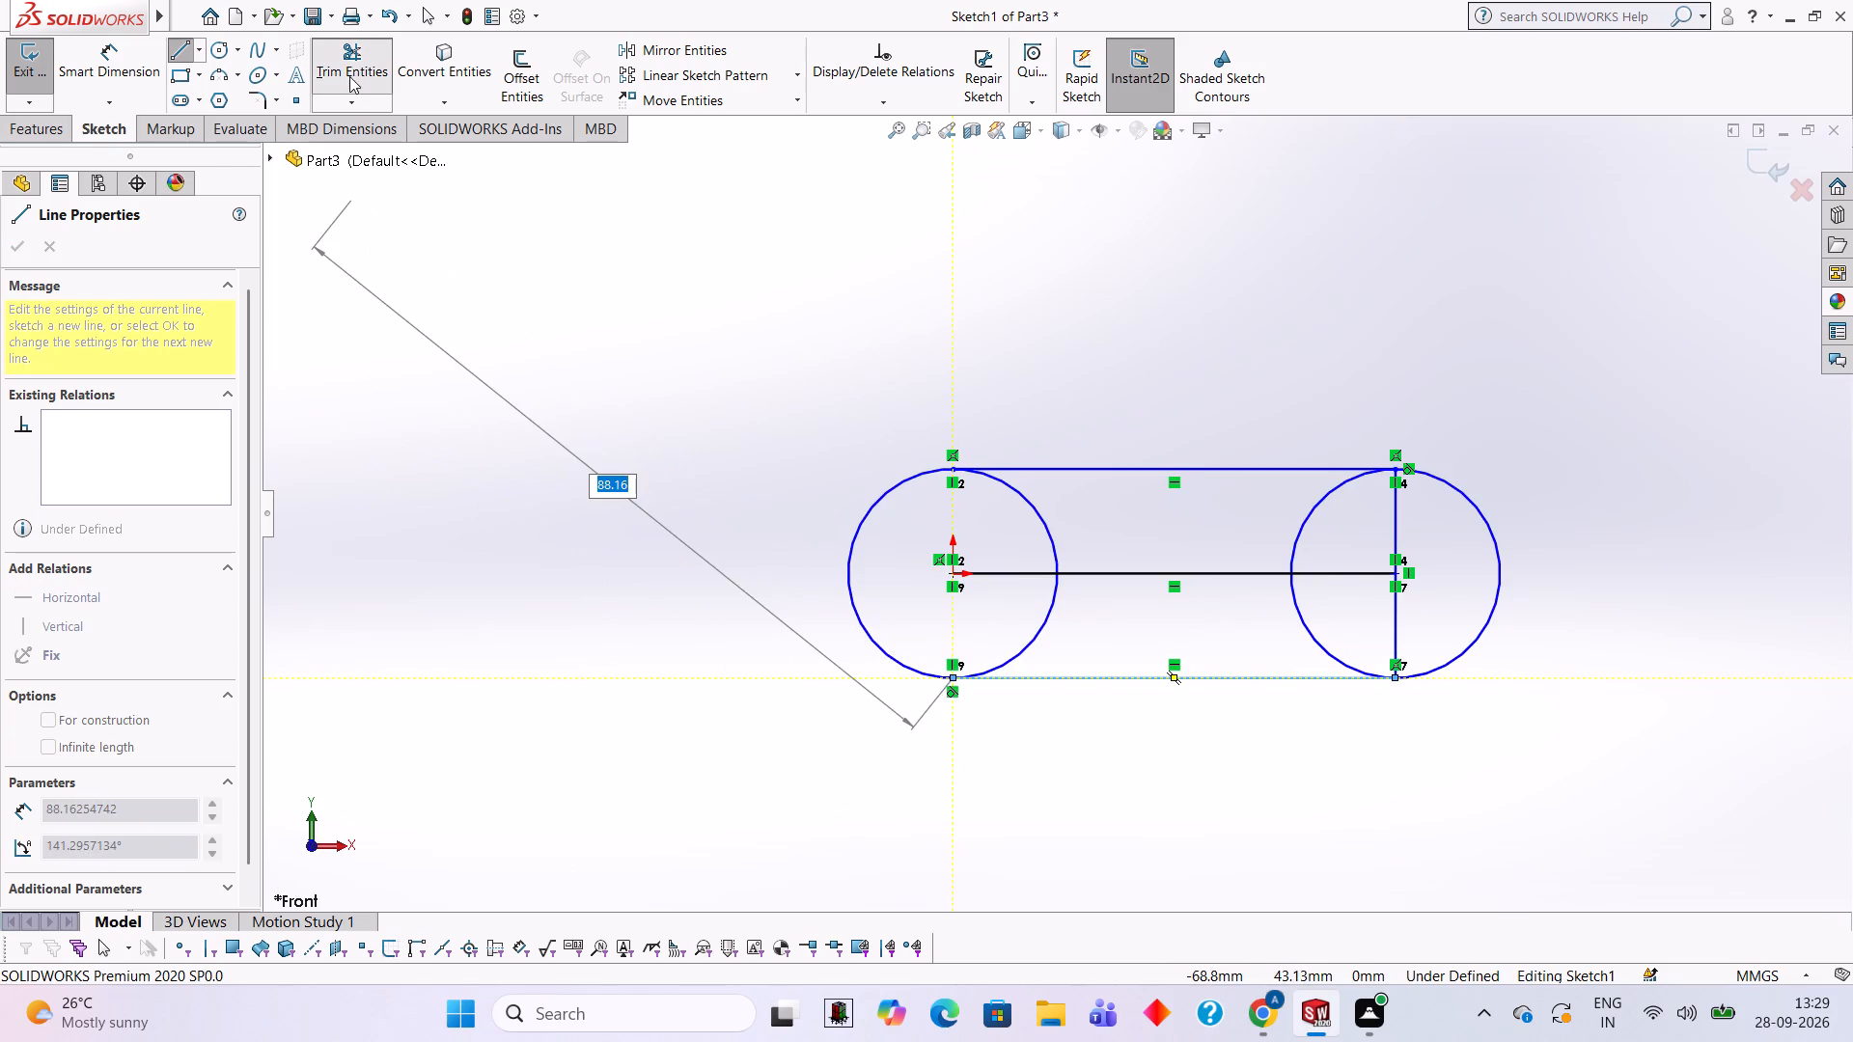
click(1030, 499)
click(1043, 624)
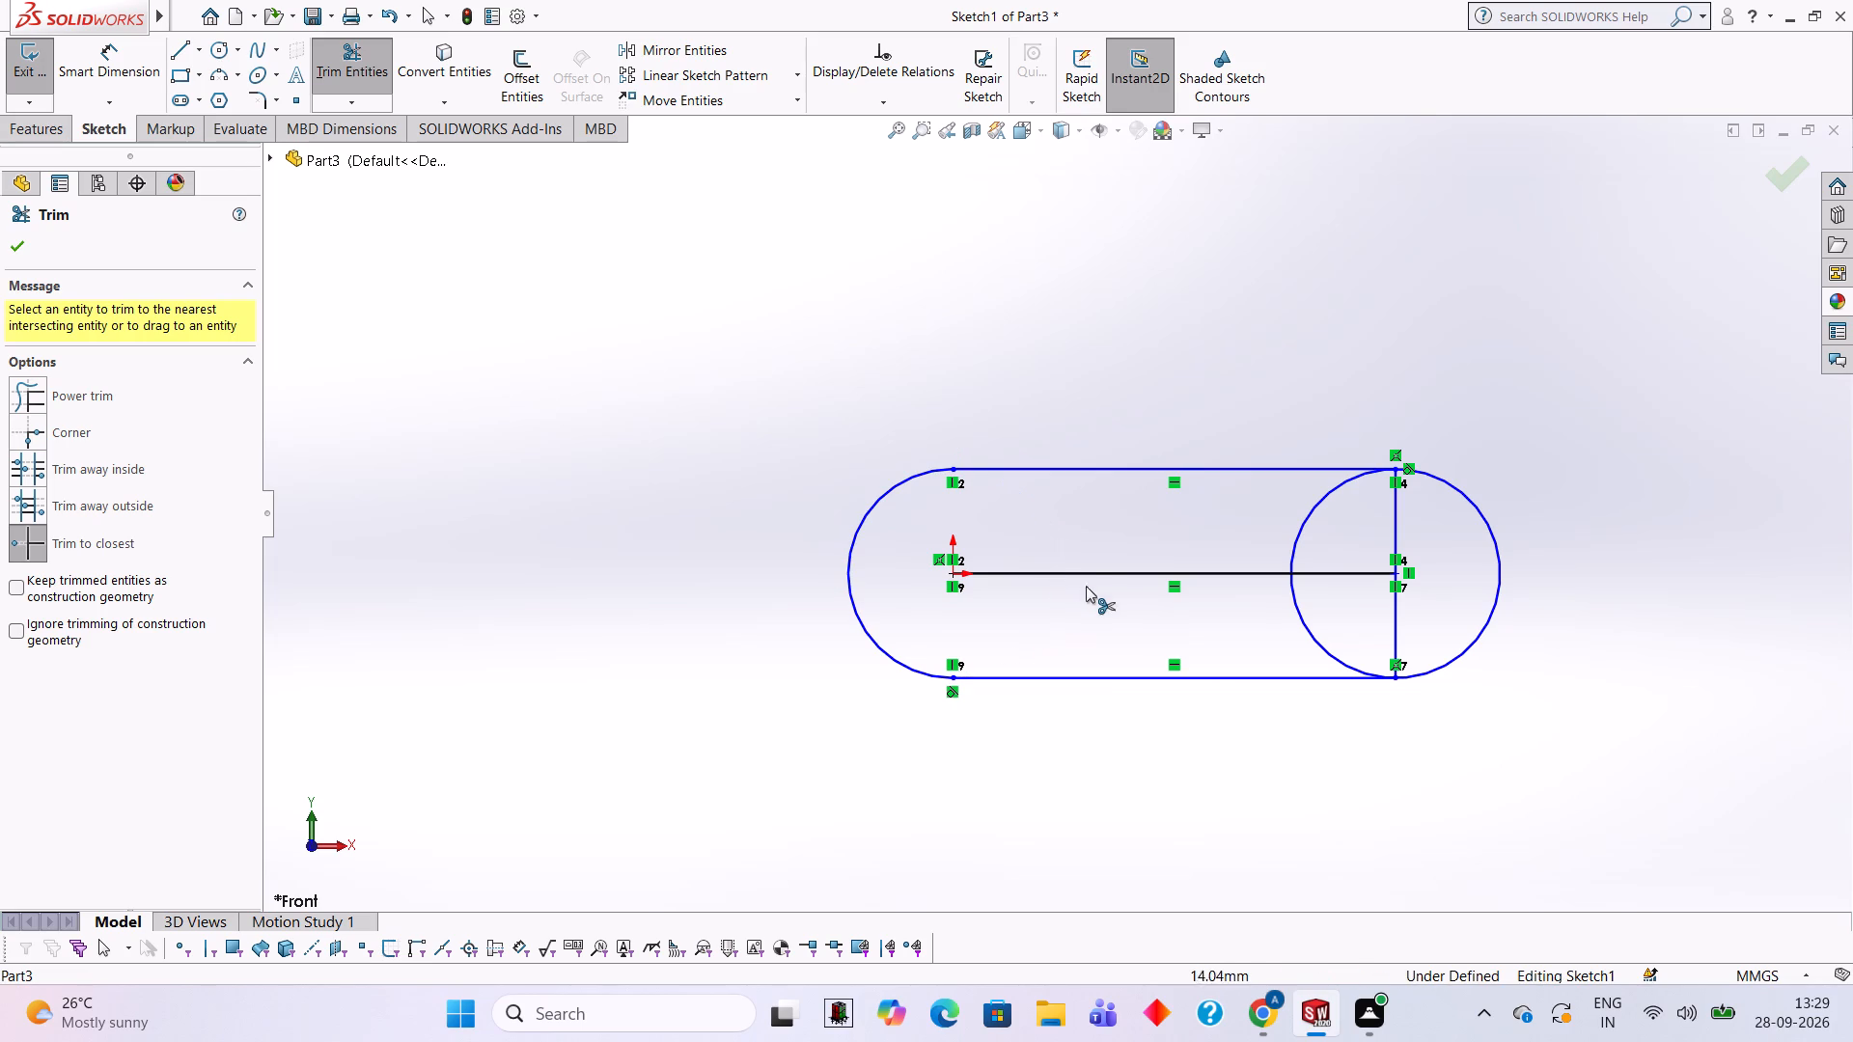
click(1095, 574)
click(1314, 507)
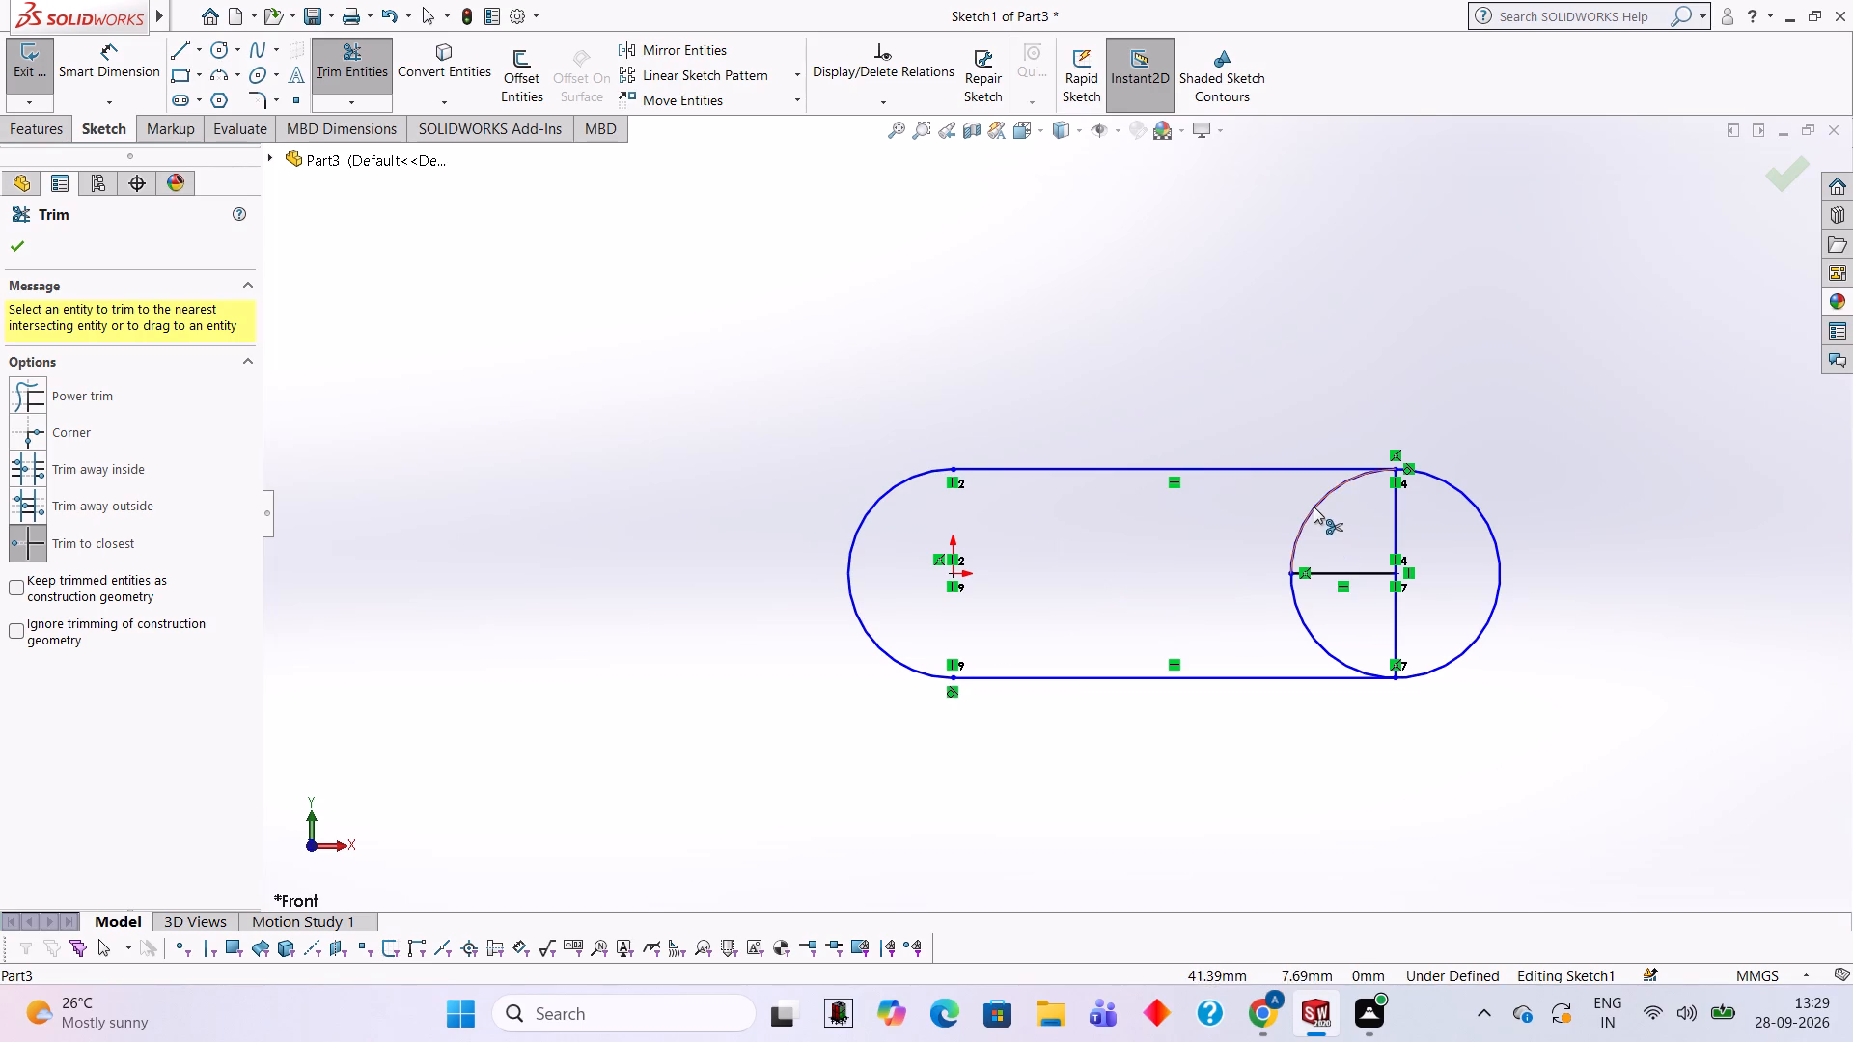
click(1357, 573)
click(1296, 618)
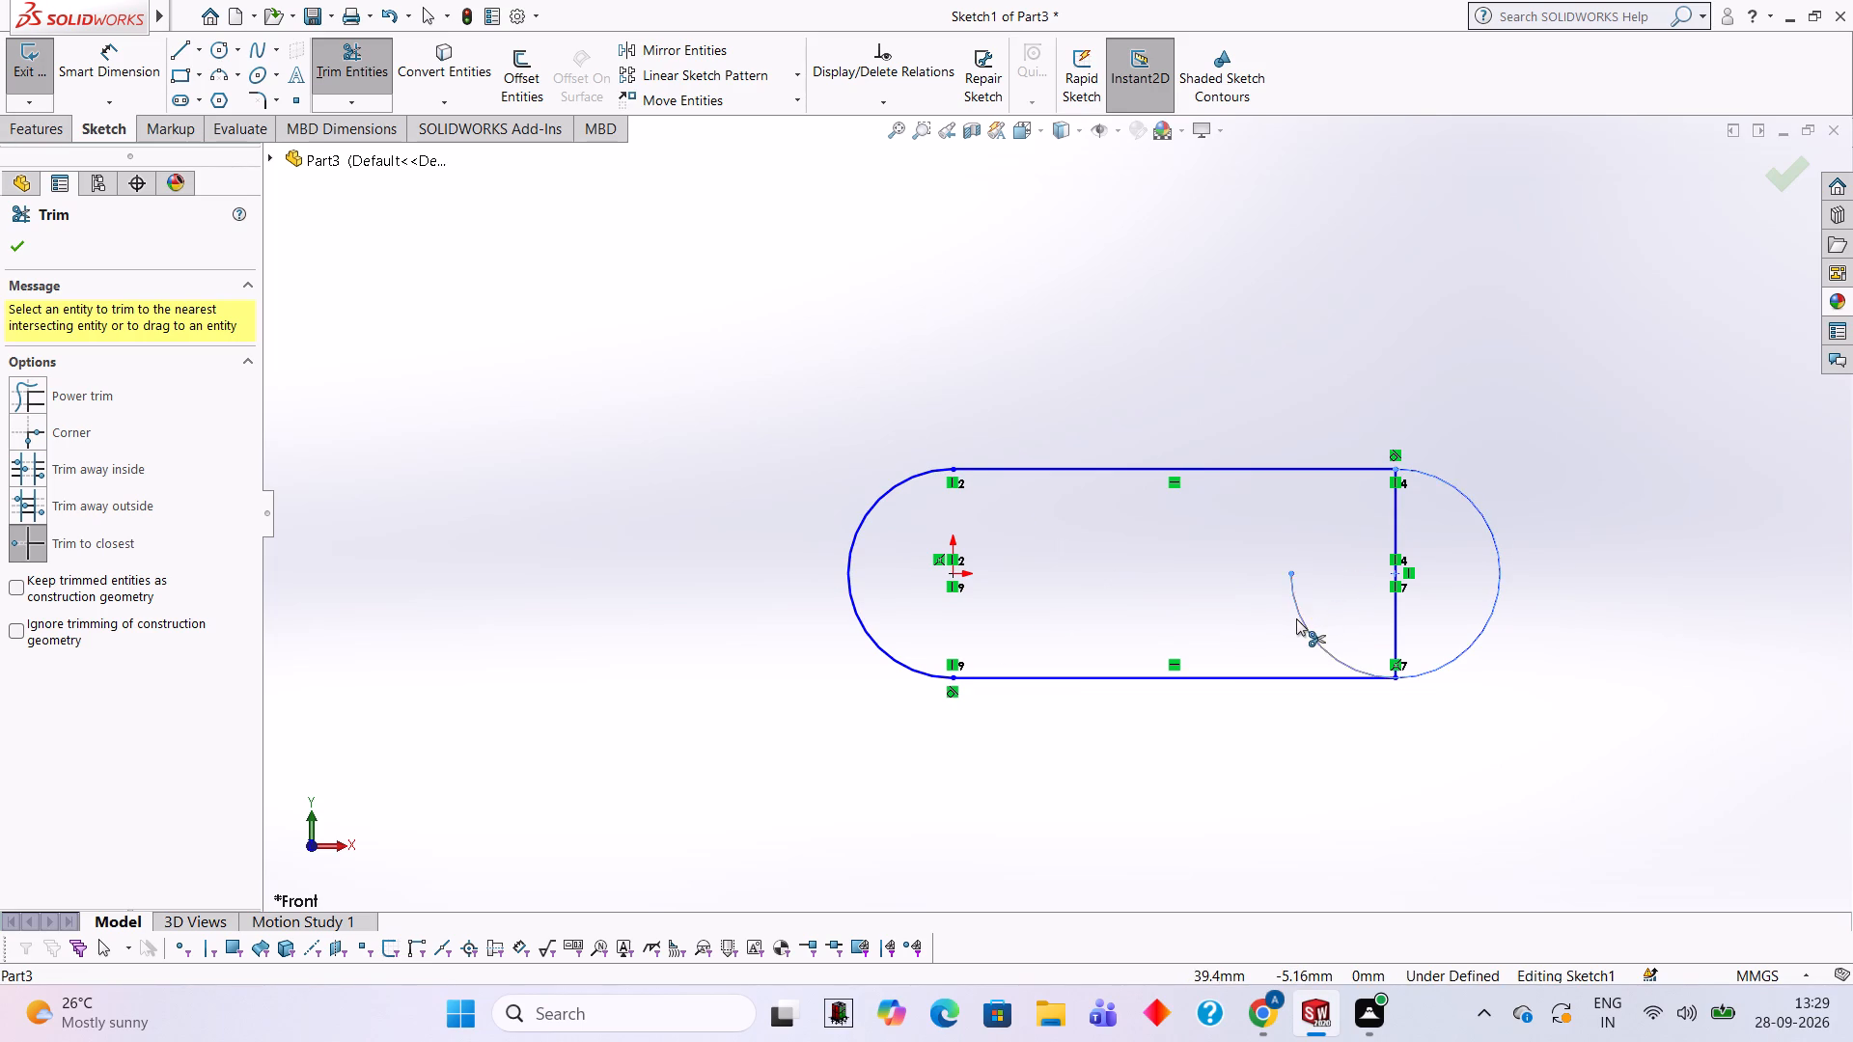
click(1397, 619)
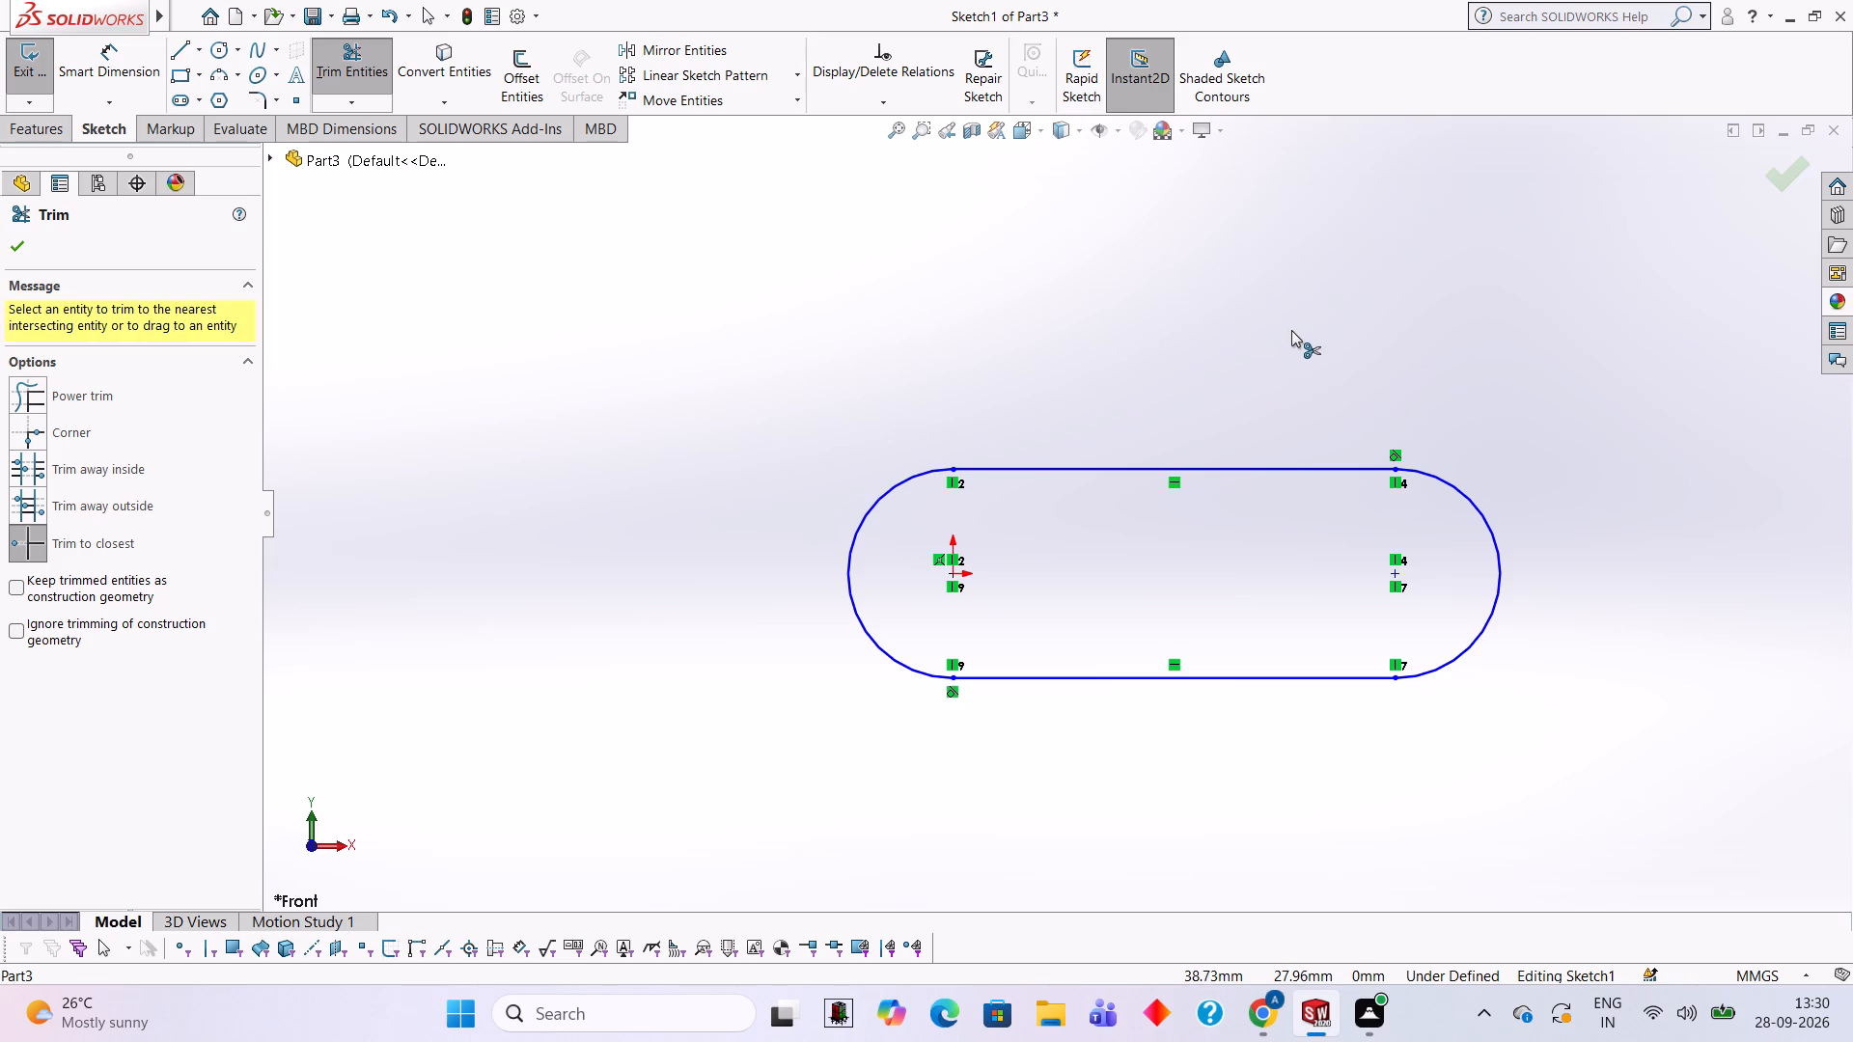
Extrude the slot-shaped outline as a blind boss 3.50 mm deep.
click(50, 137)
click(60, 73)
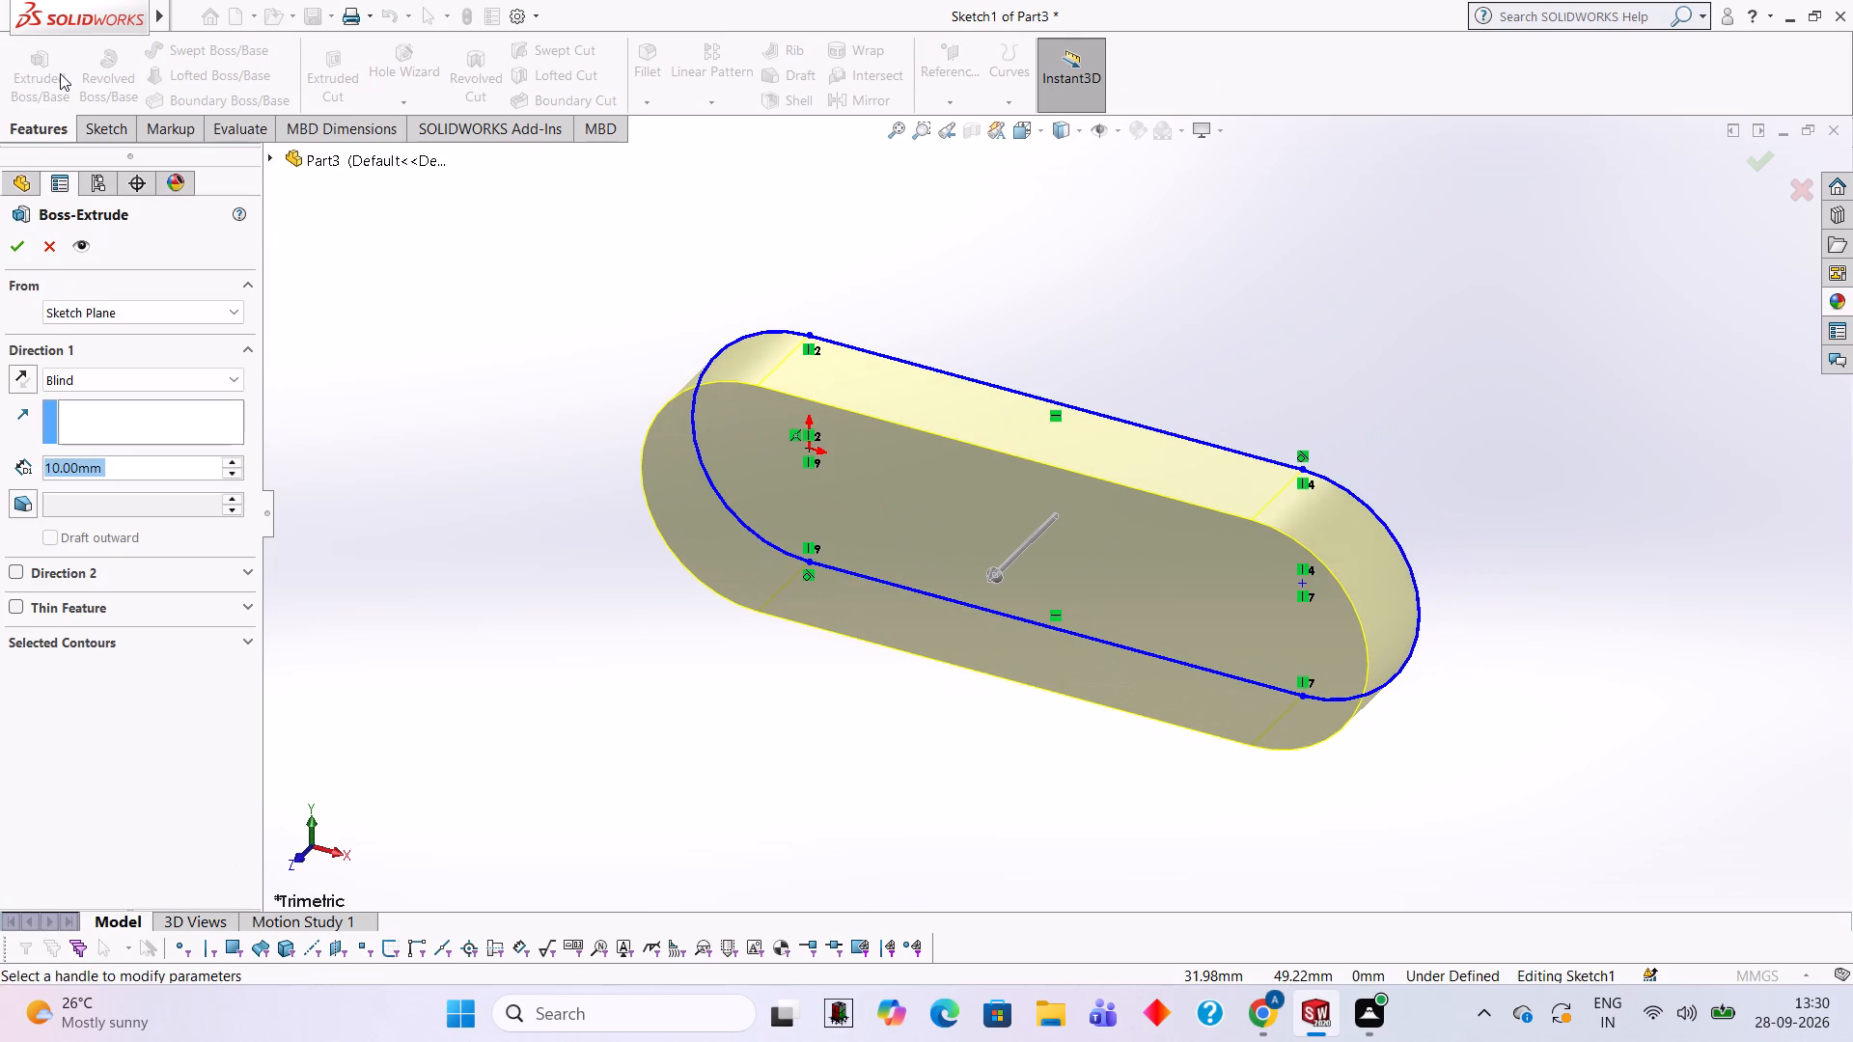
text(3.50)
key(Return)
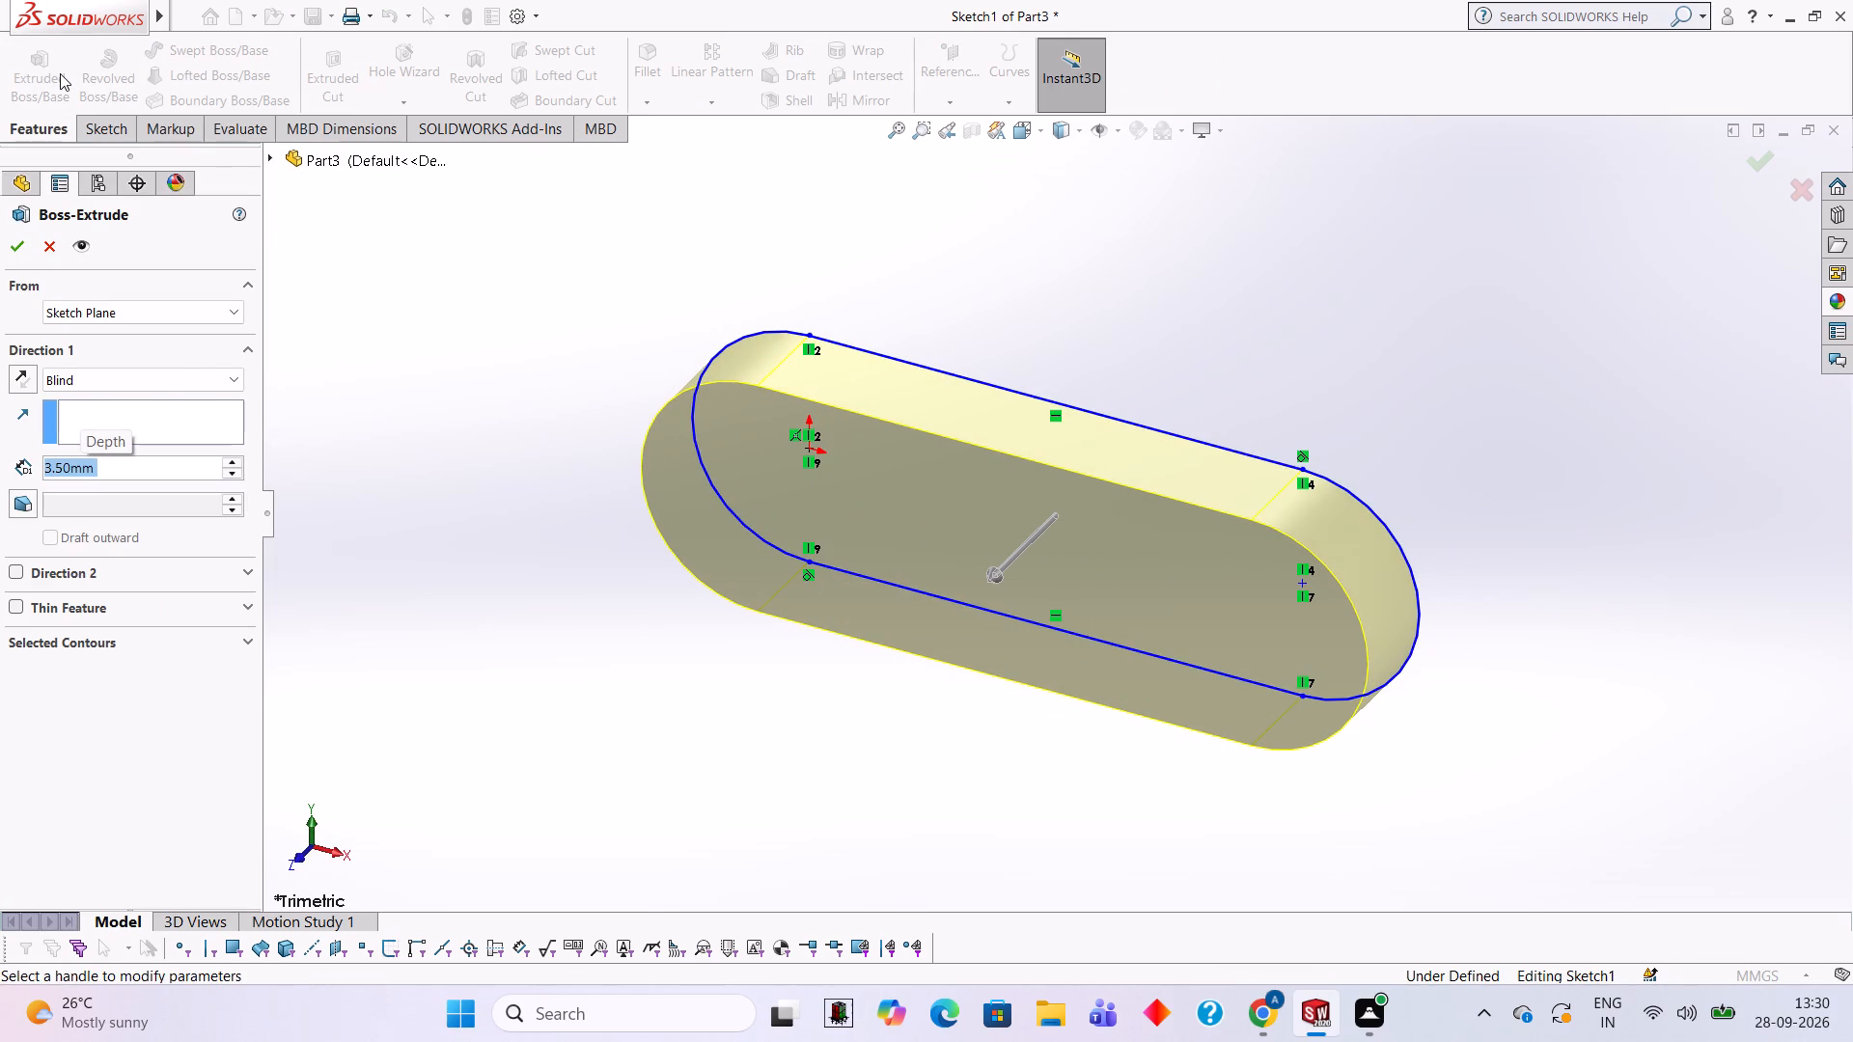
click(19, 242)
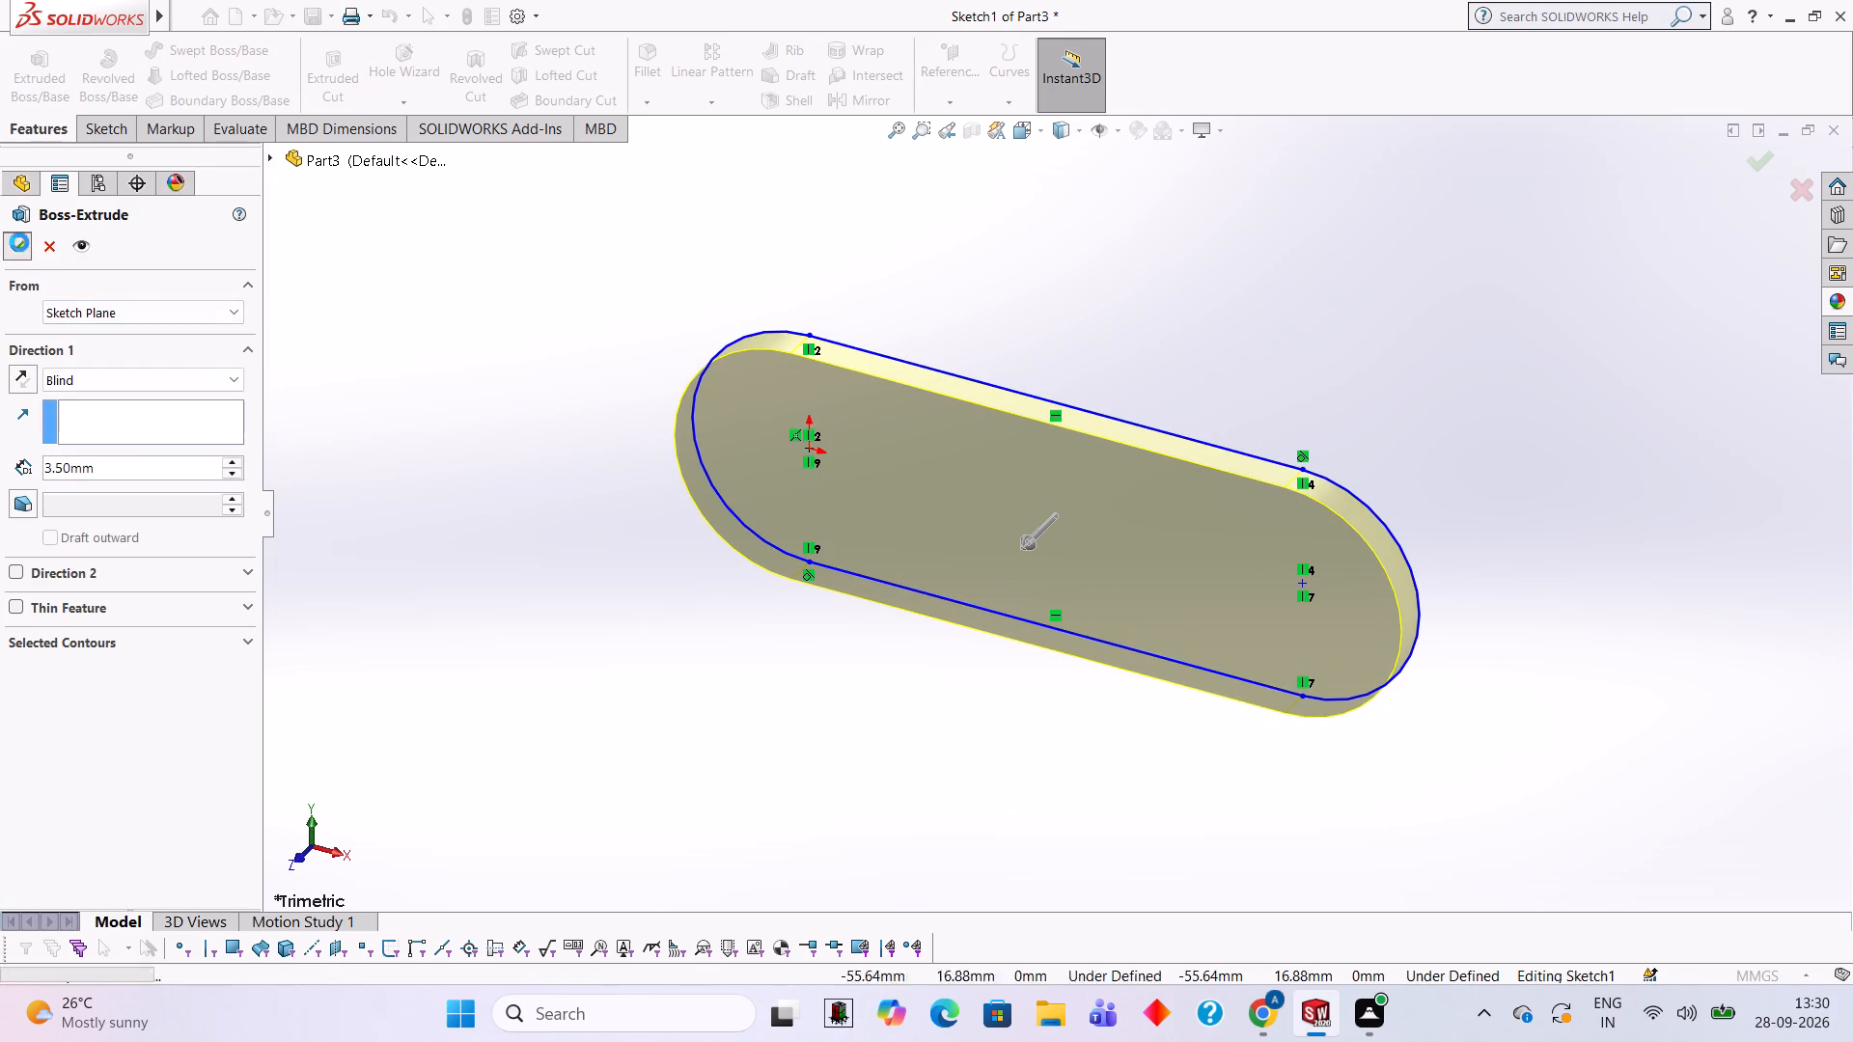
click(480, 458)
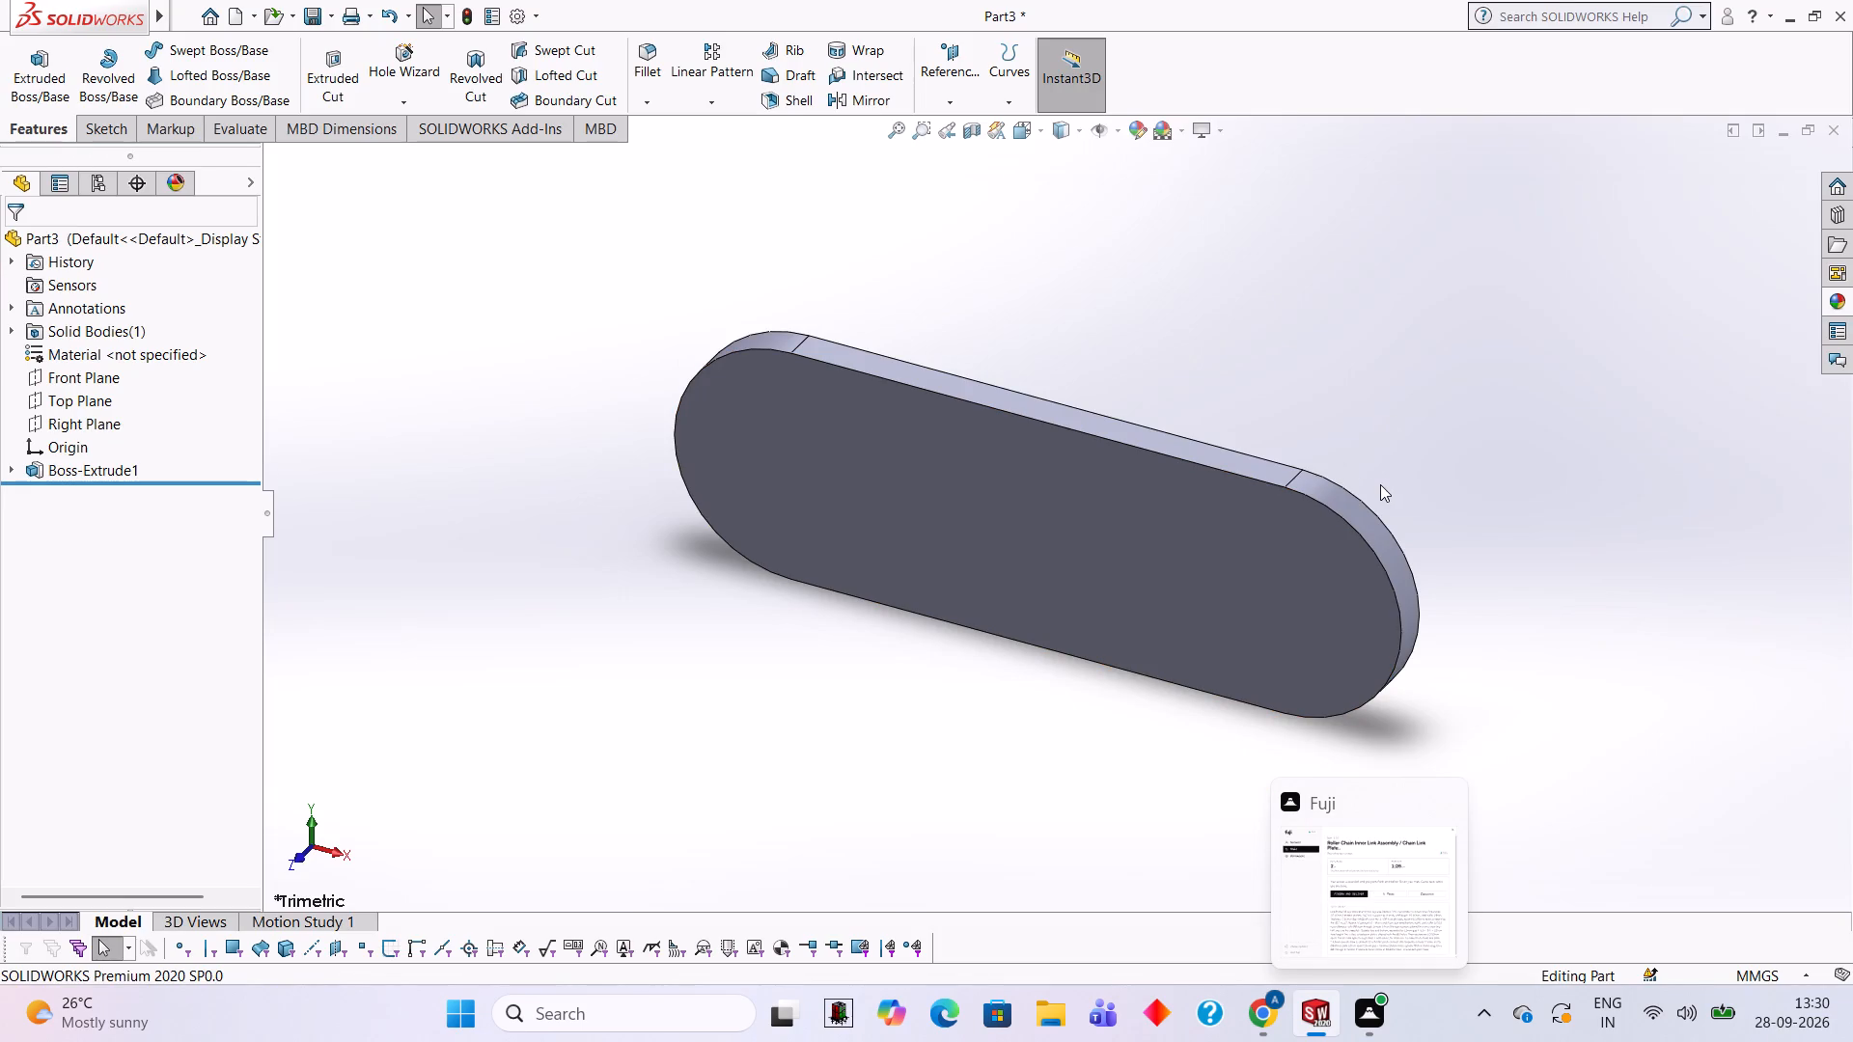
Start a sketch on the plate's large front face, viewed straight on.
click(1369, 609)
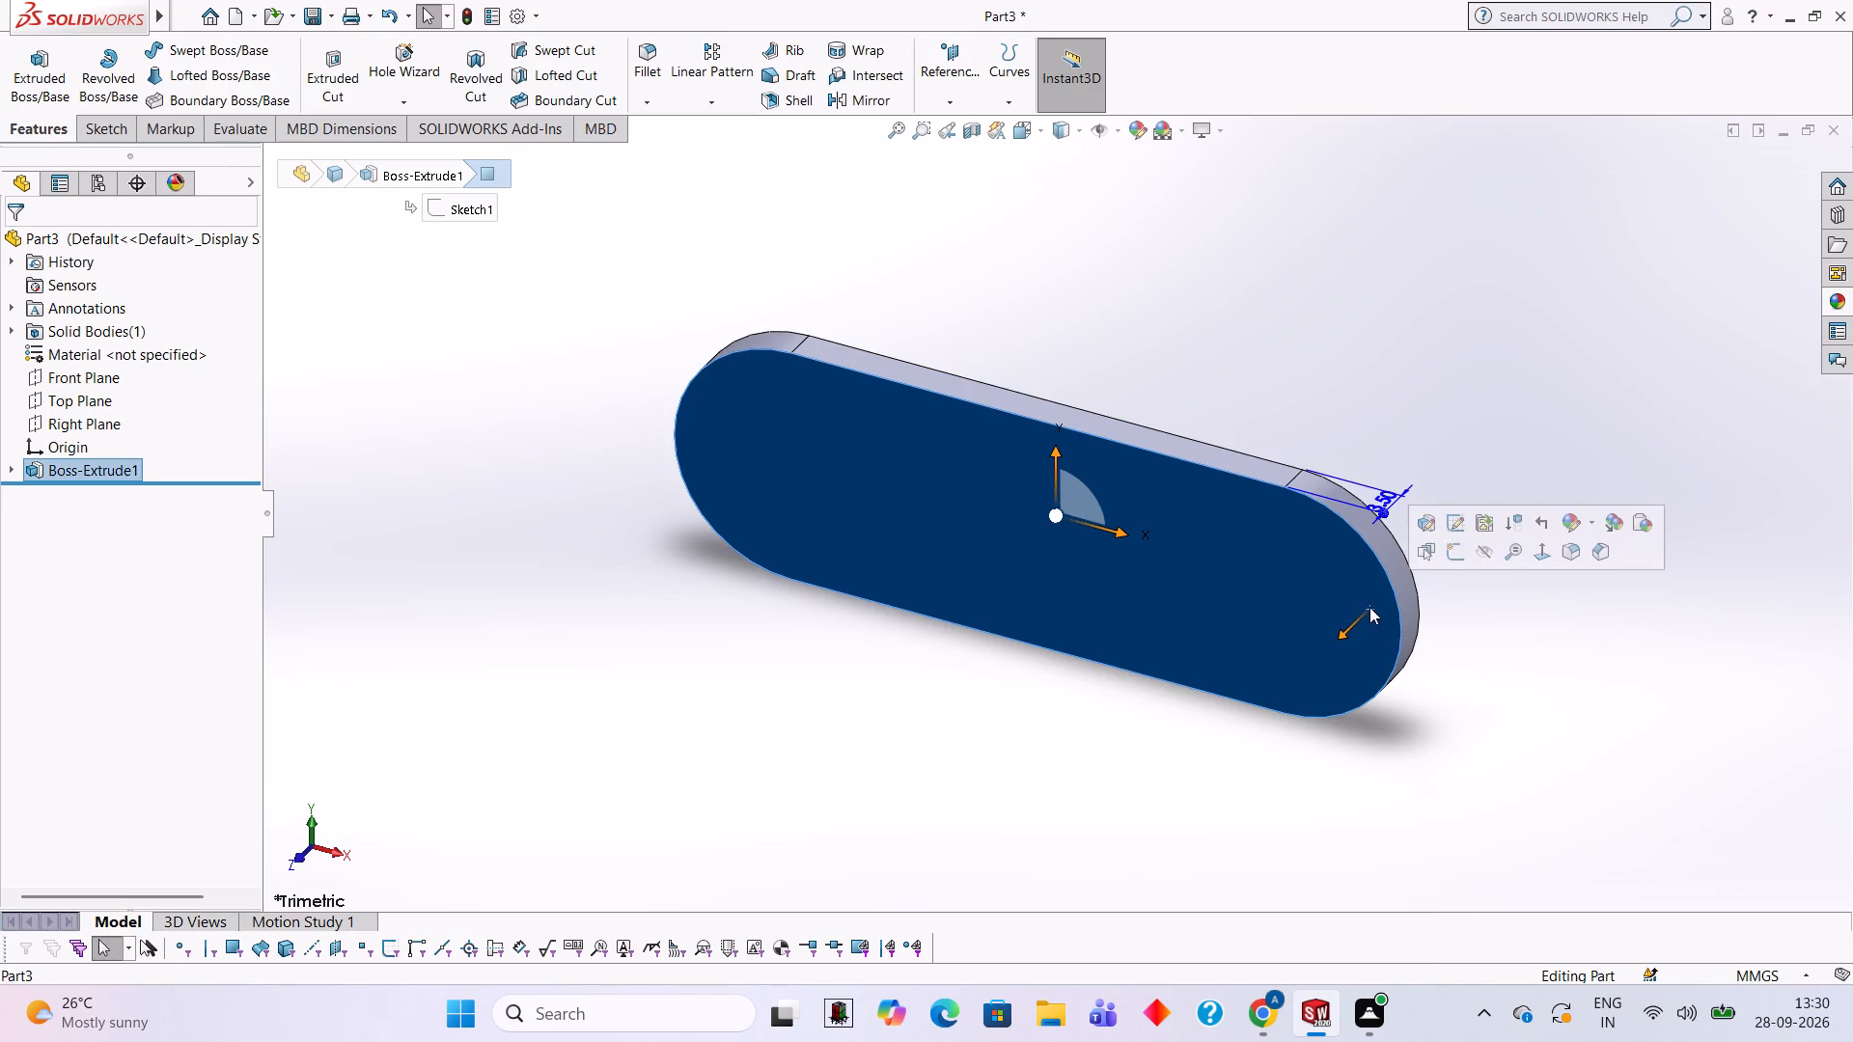
click(1452, 560)
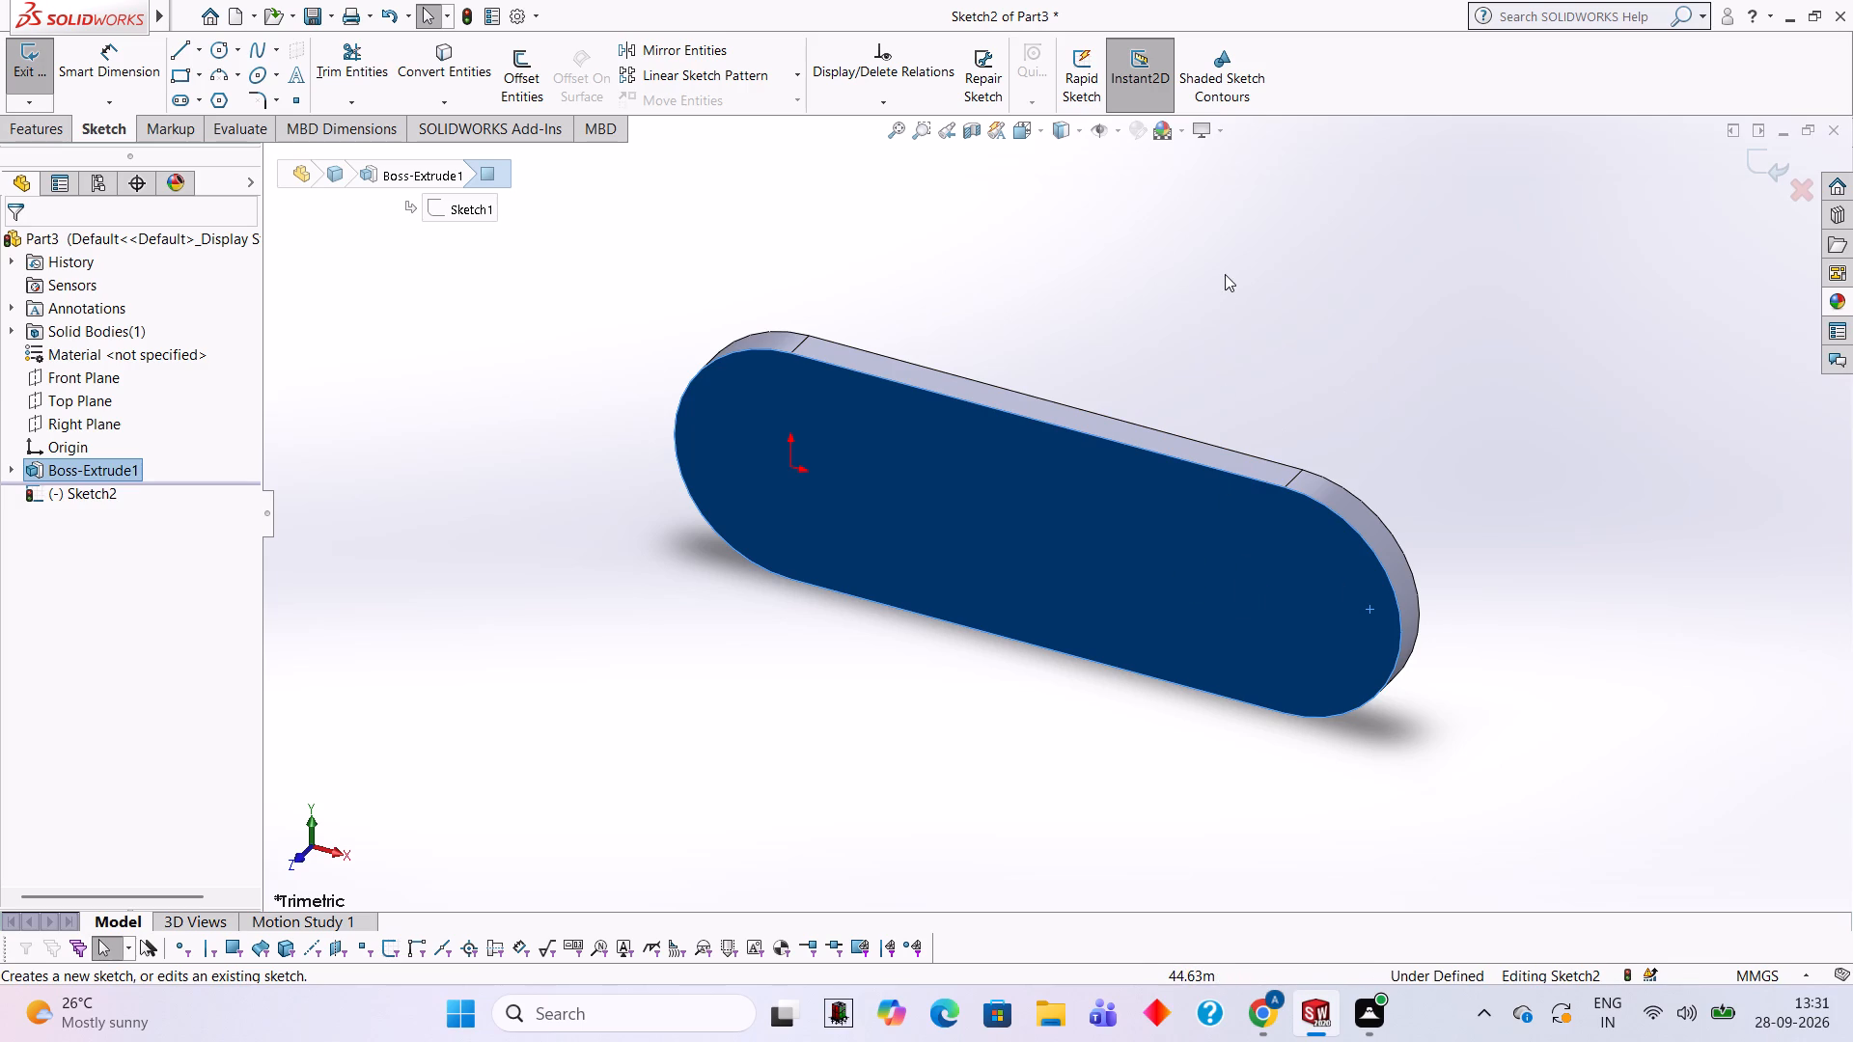
key(ctrl+8)
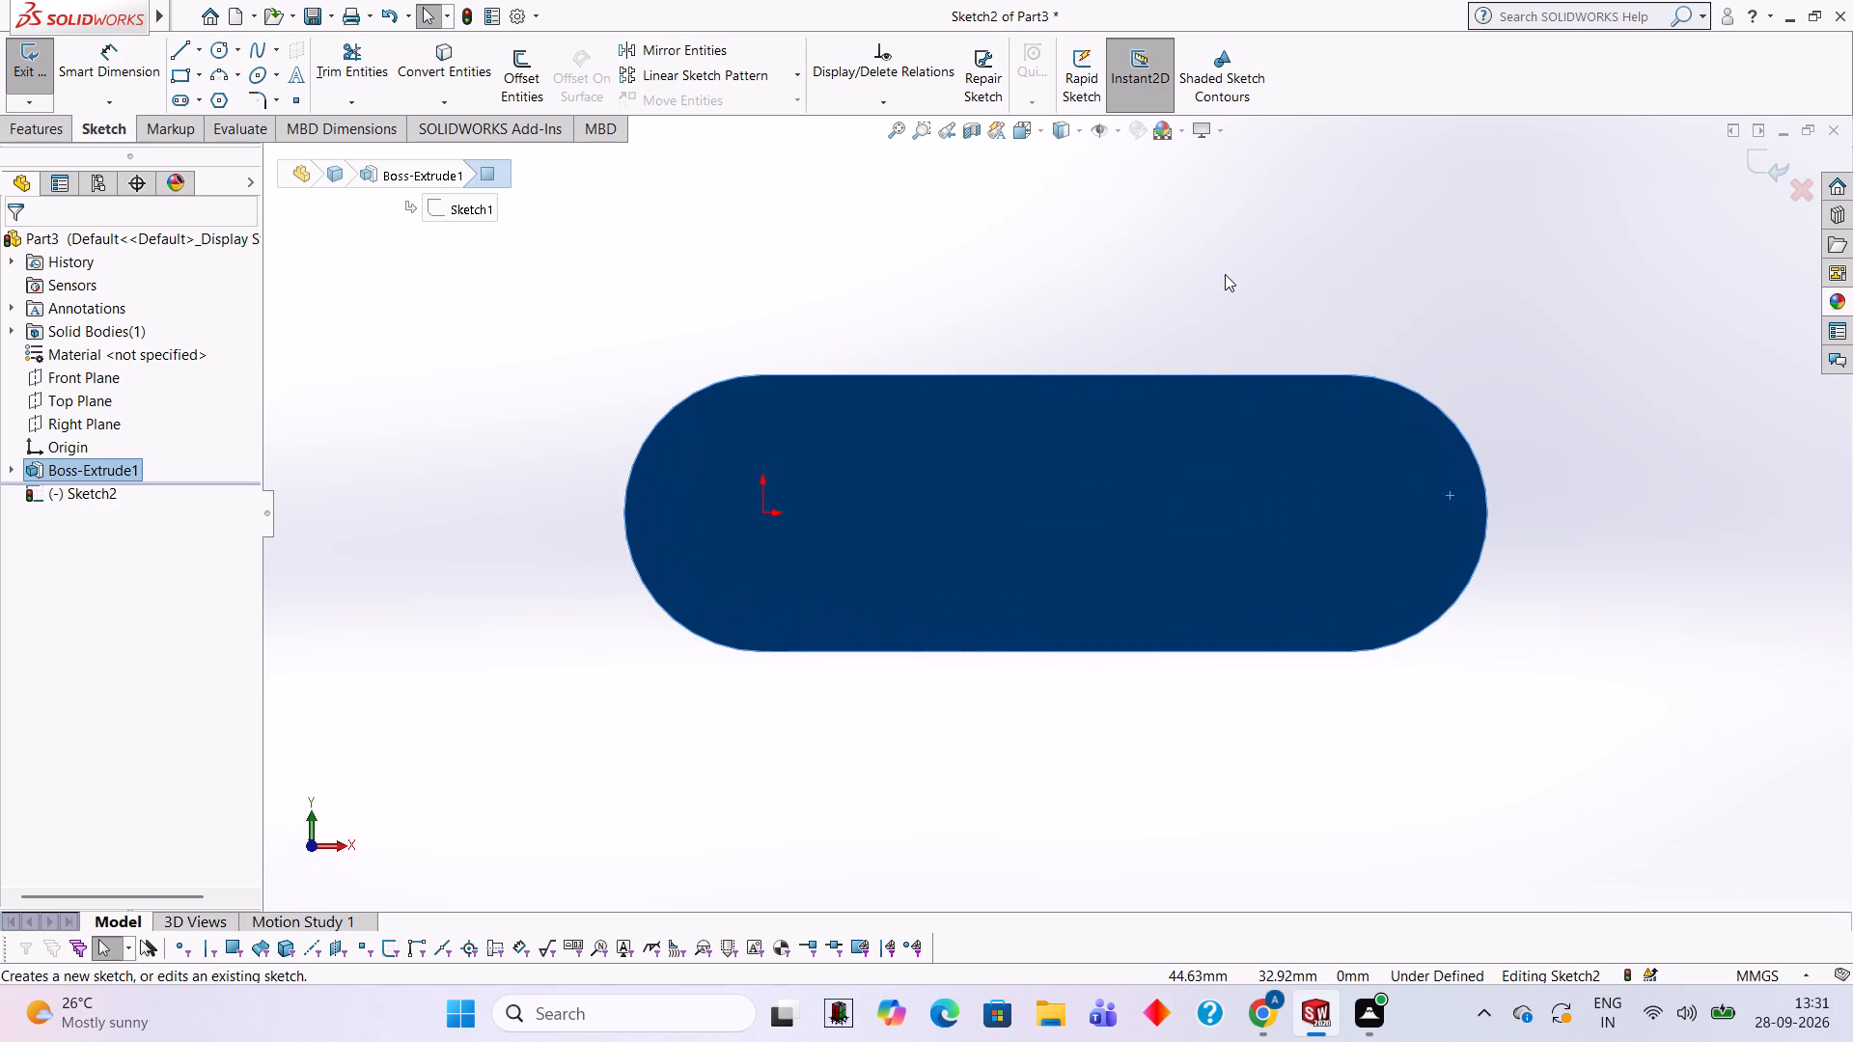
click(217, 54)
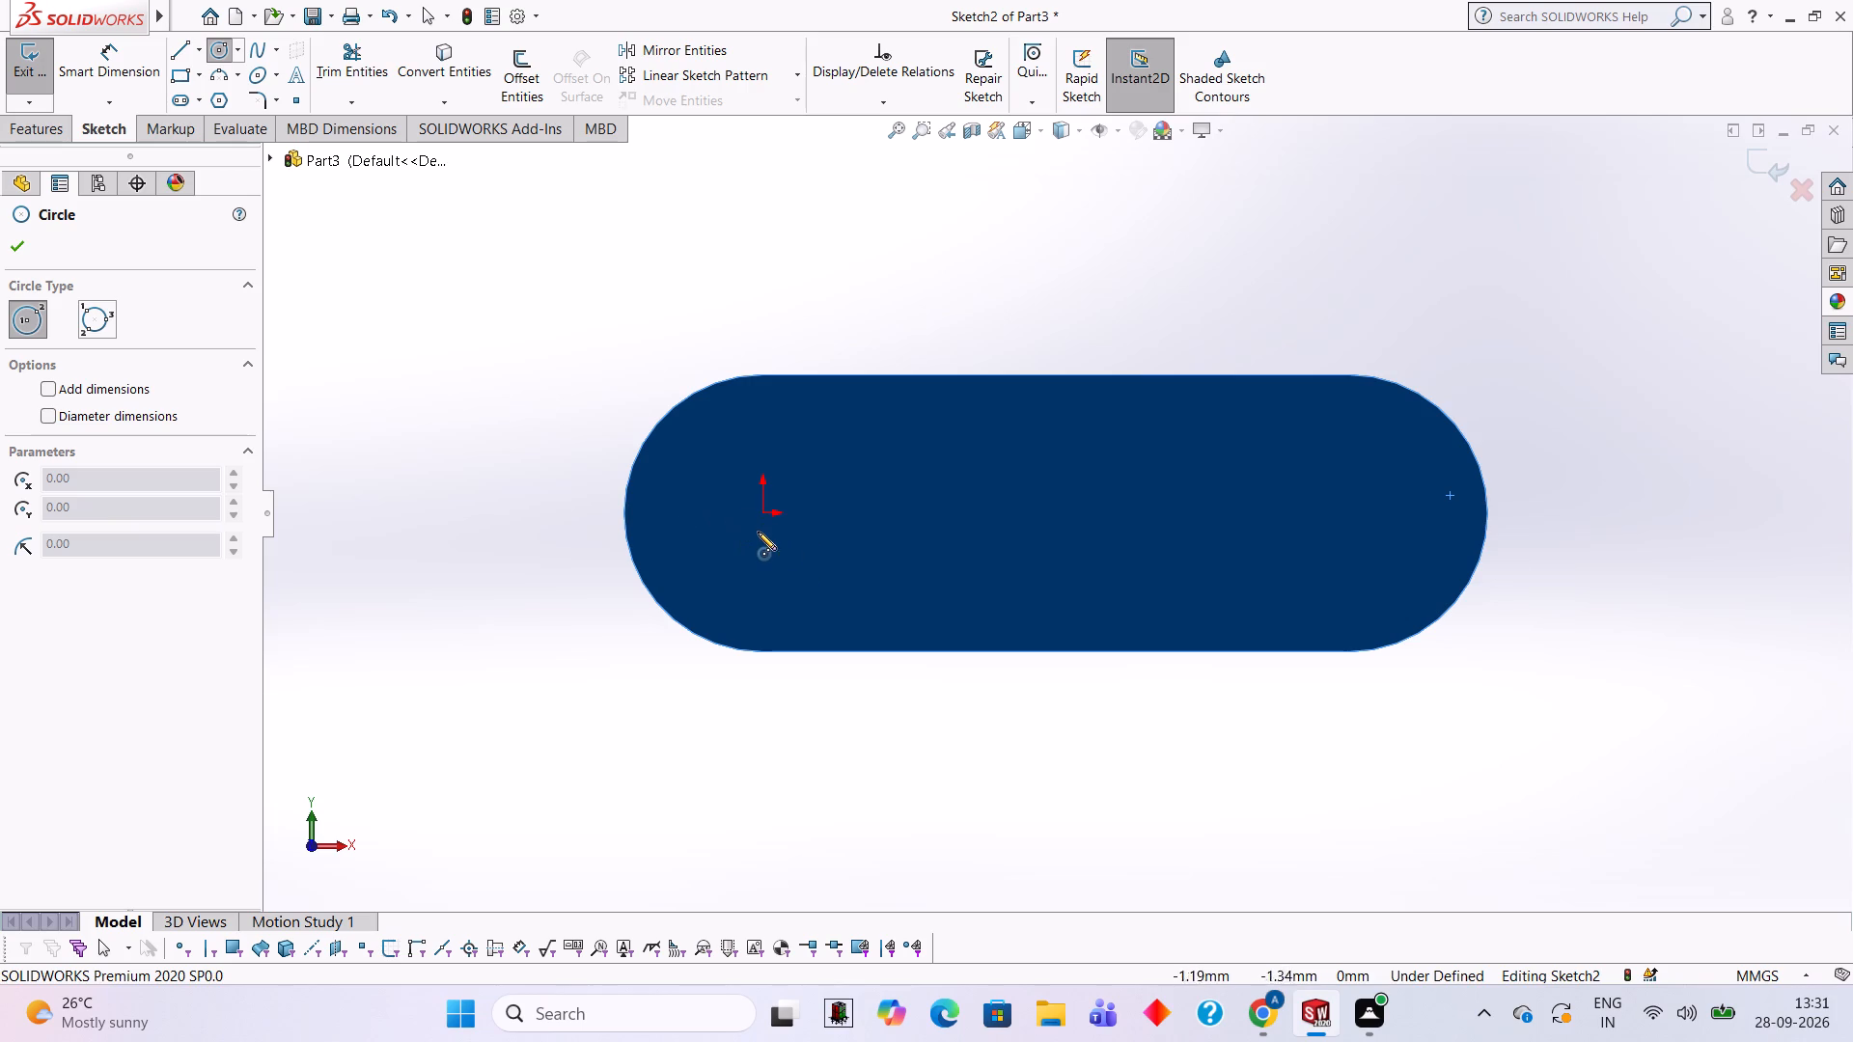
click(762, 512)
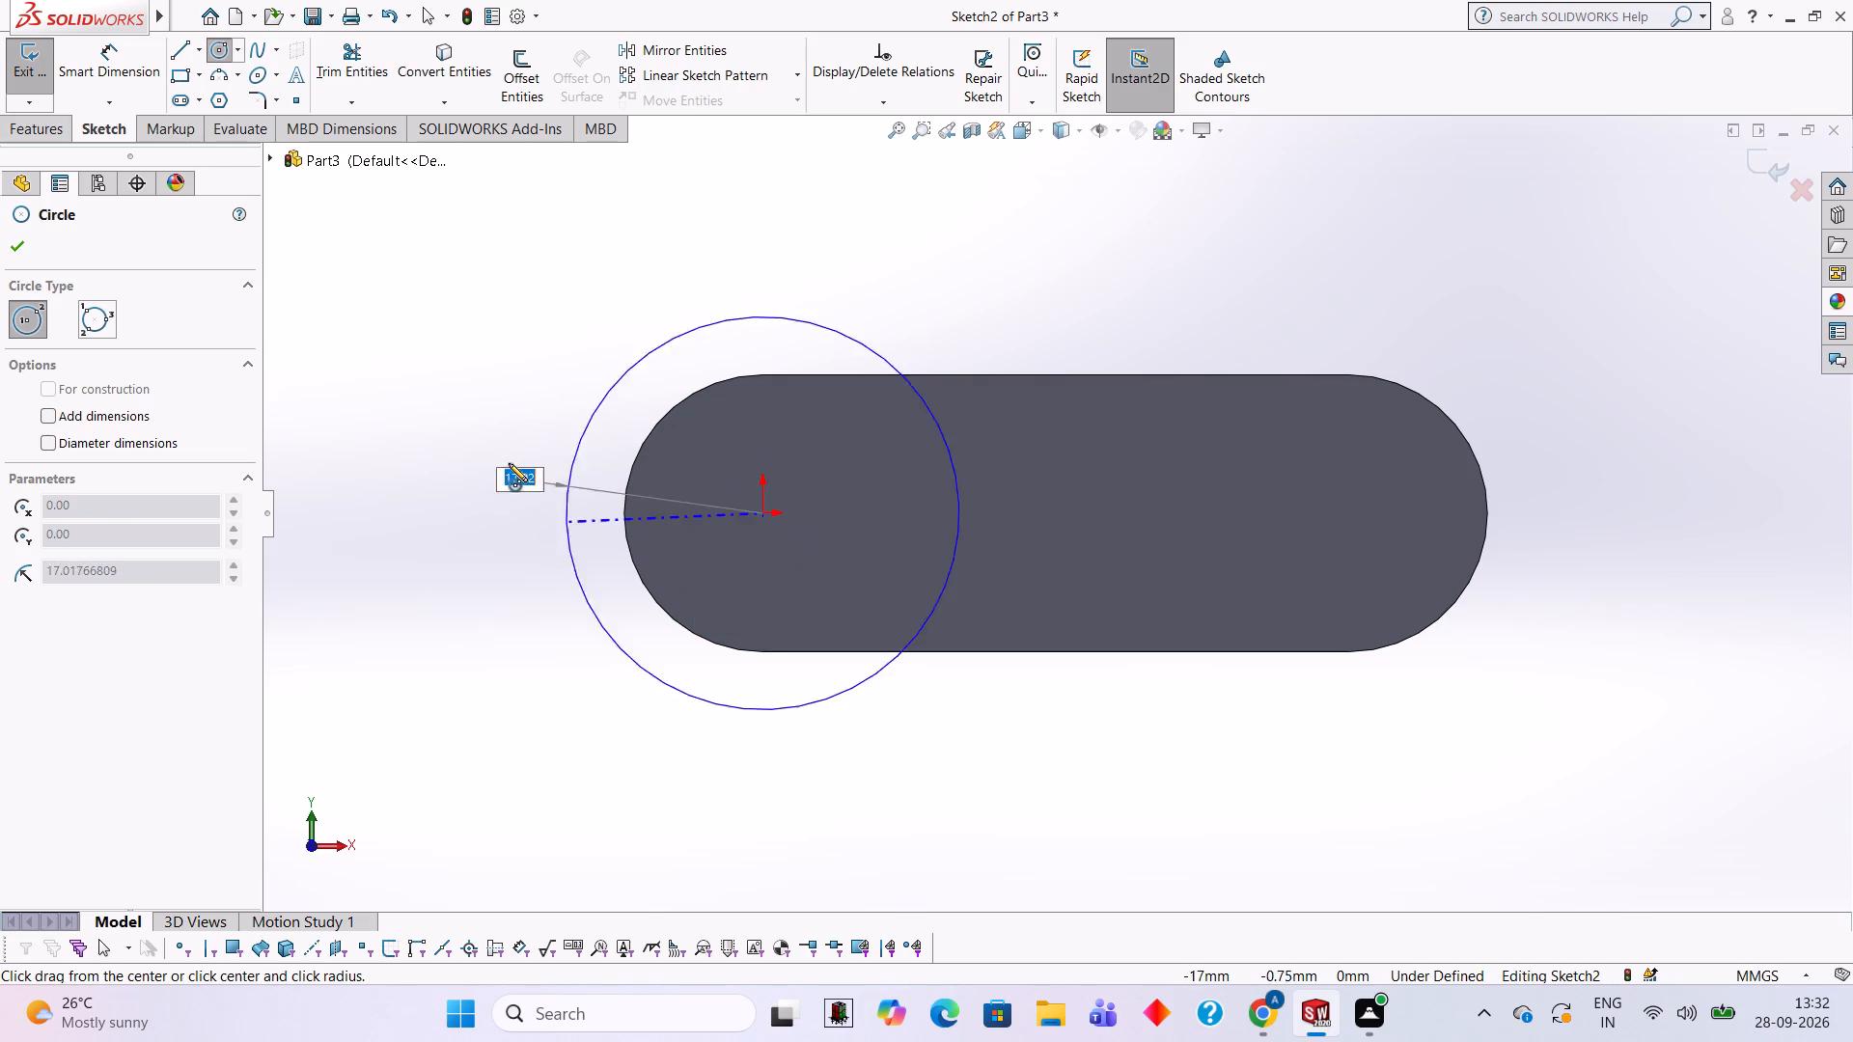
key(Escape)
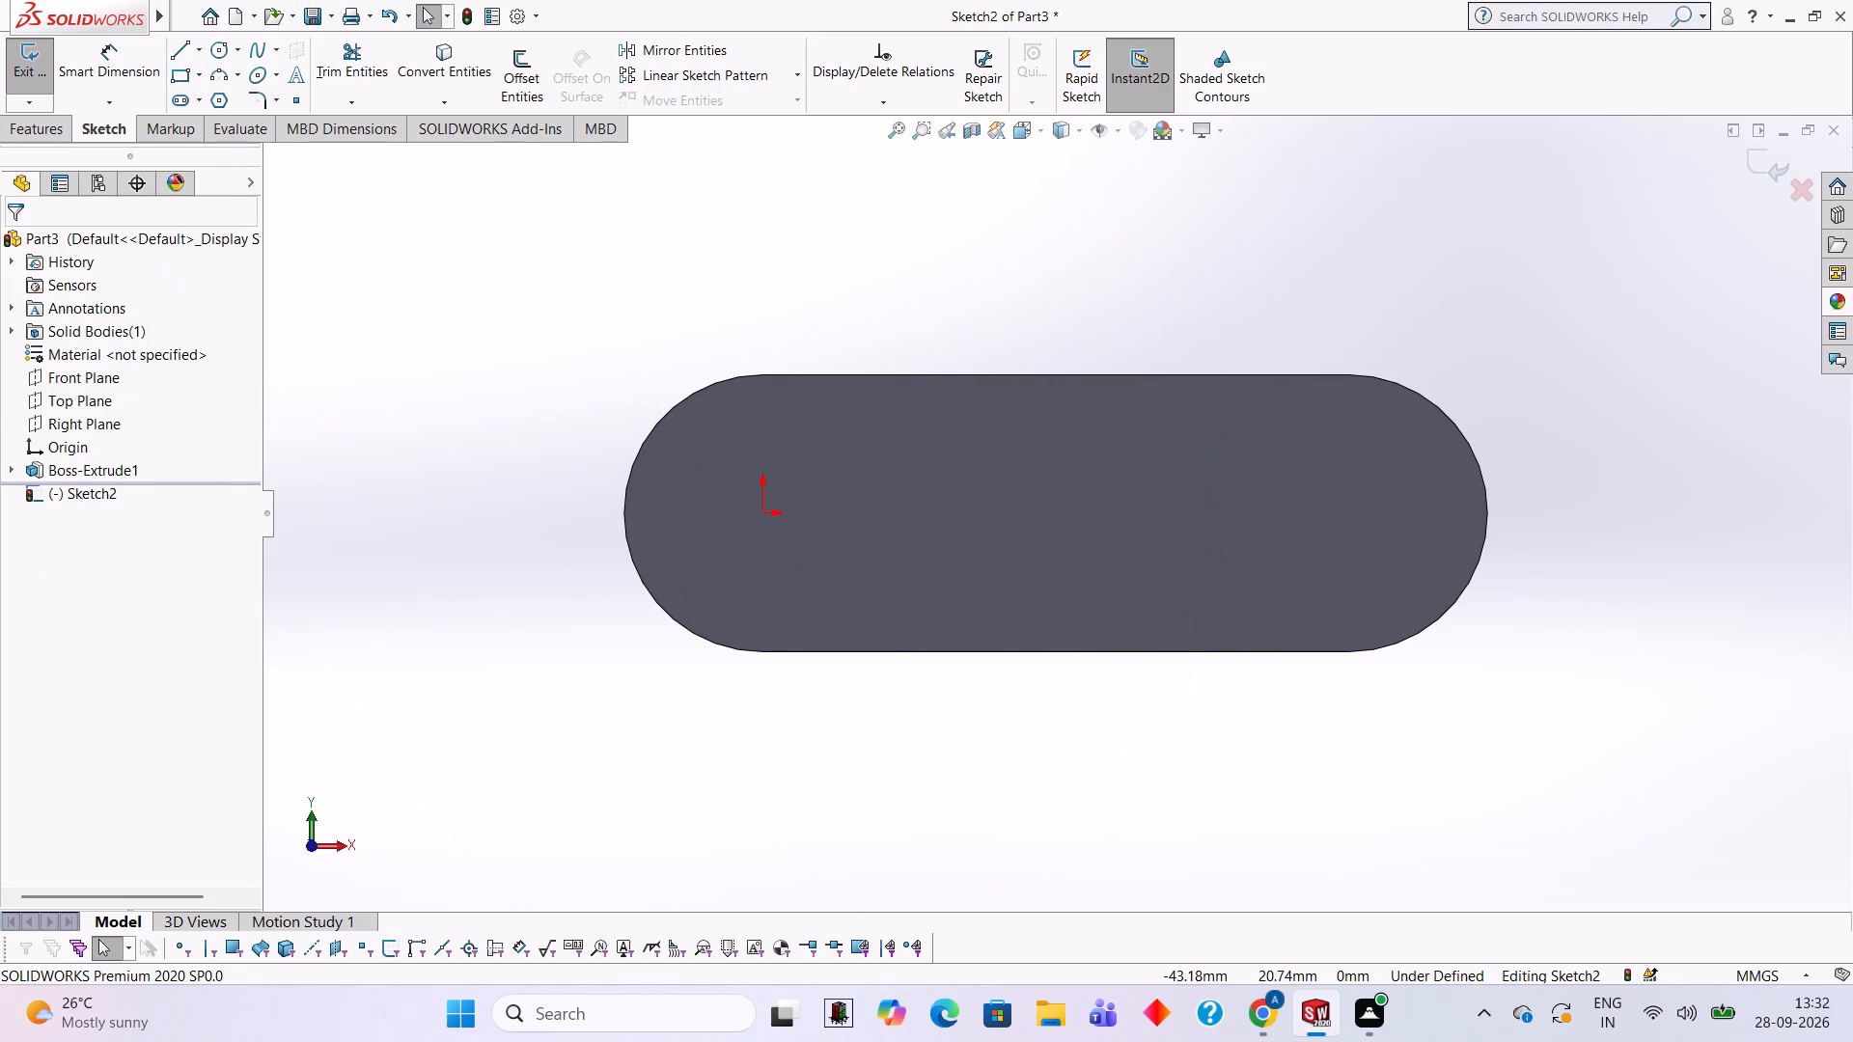
Sketch two 16 mm diameter circles with added diameter dimensions, centred on the origin and on the far rounded end's centre.
click(221, 58)
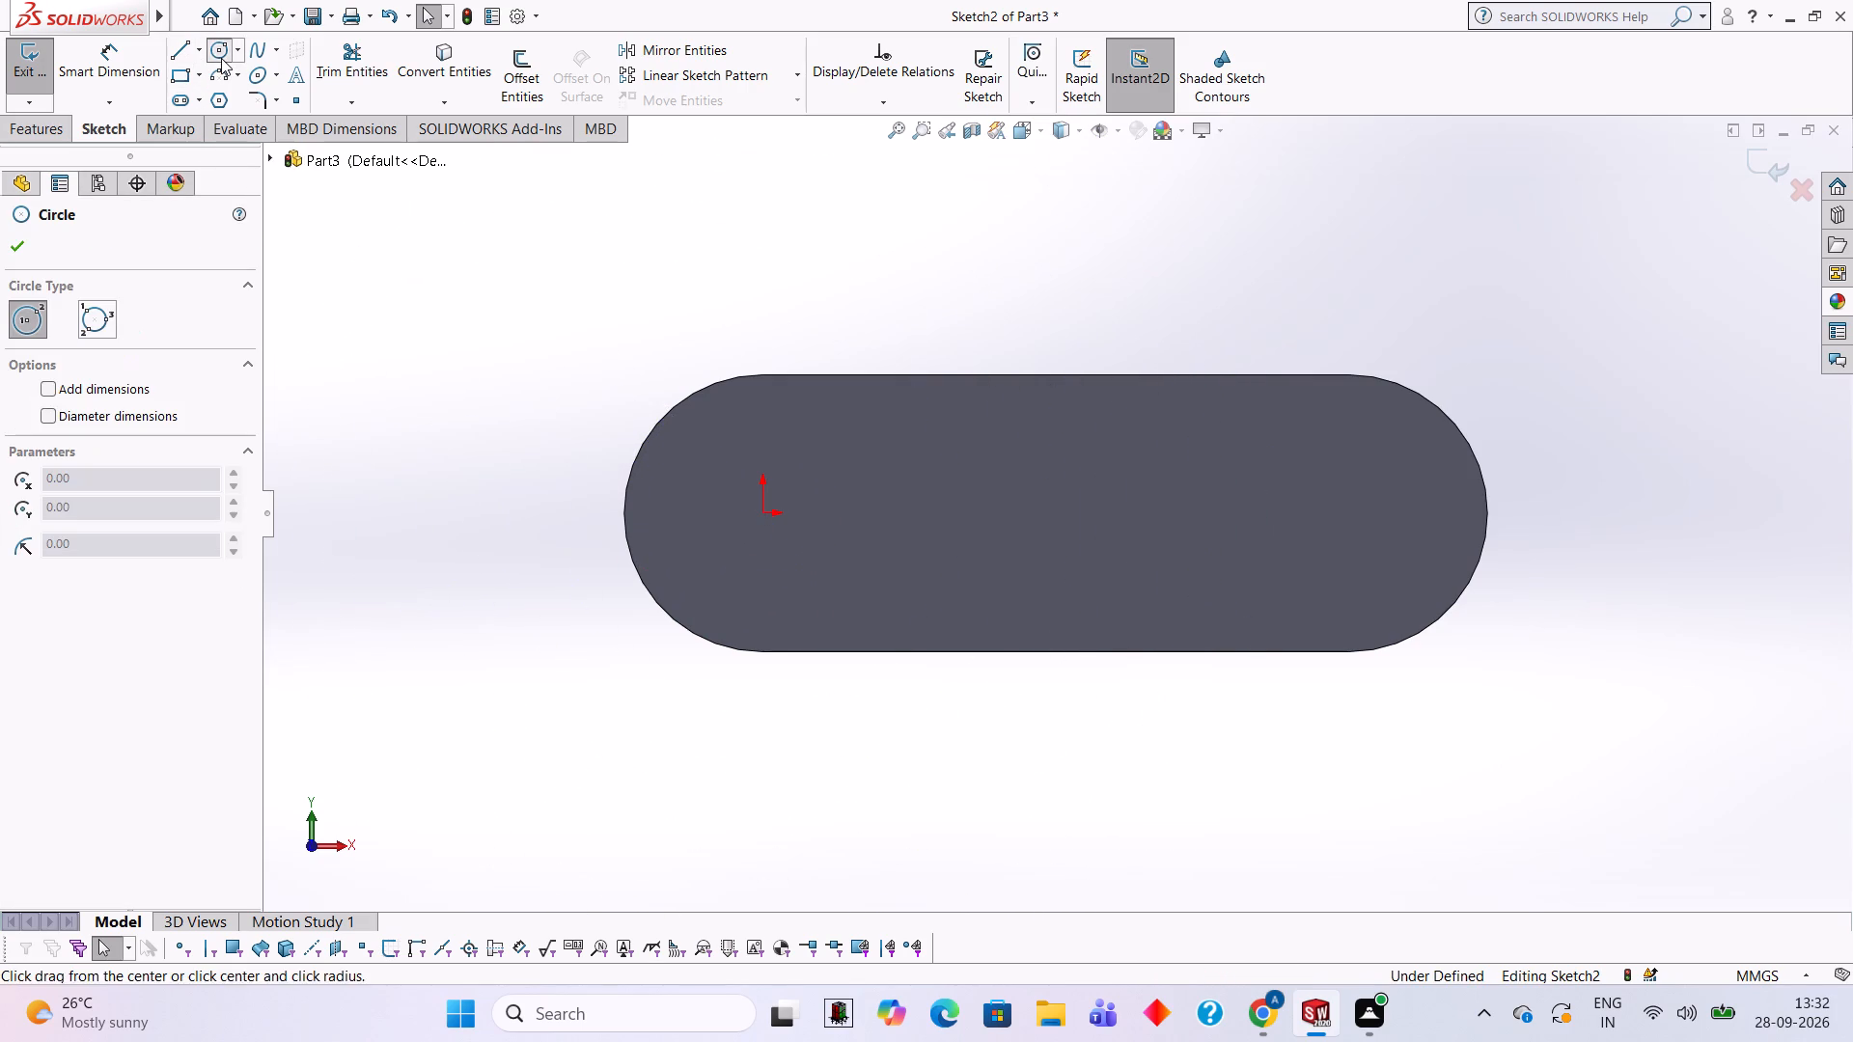
click(47, 383)
click(49, 414)
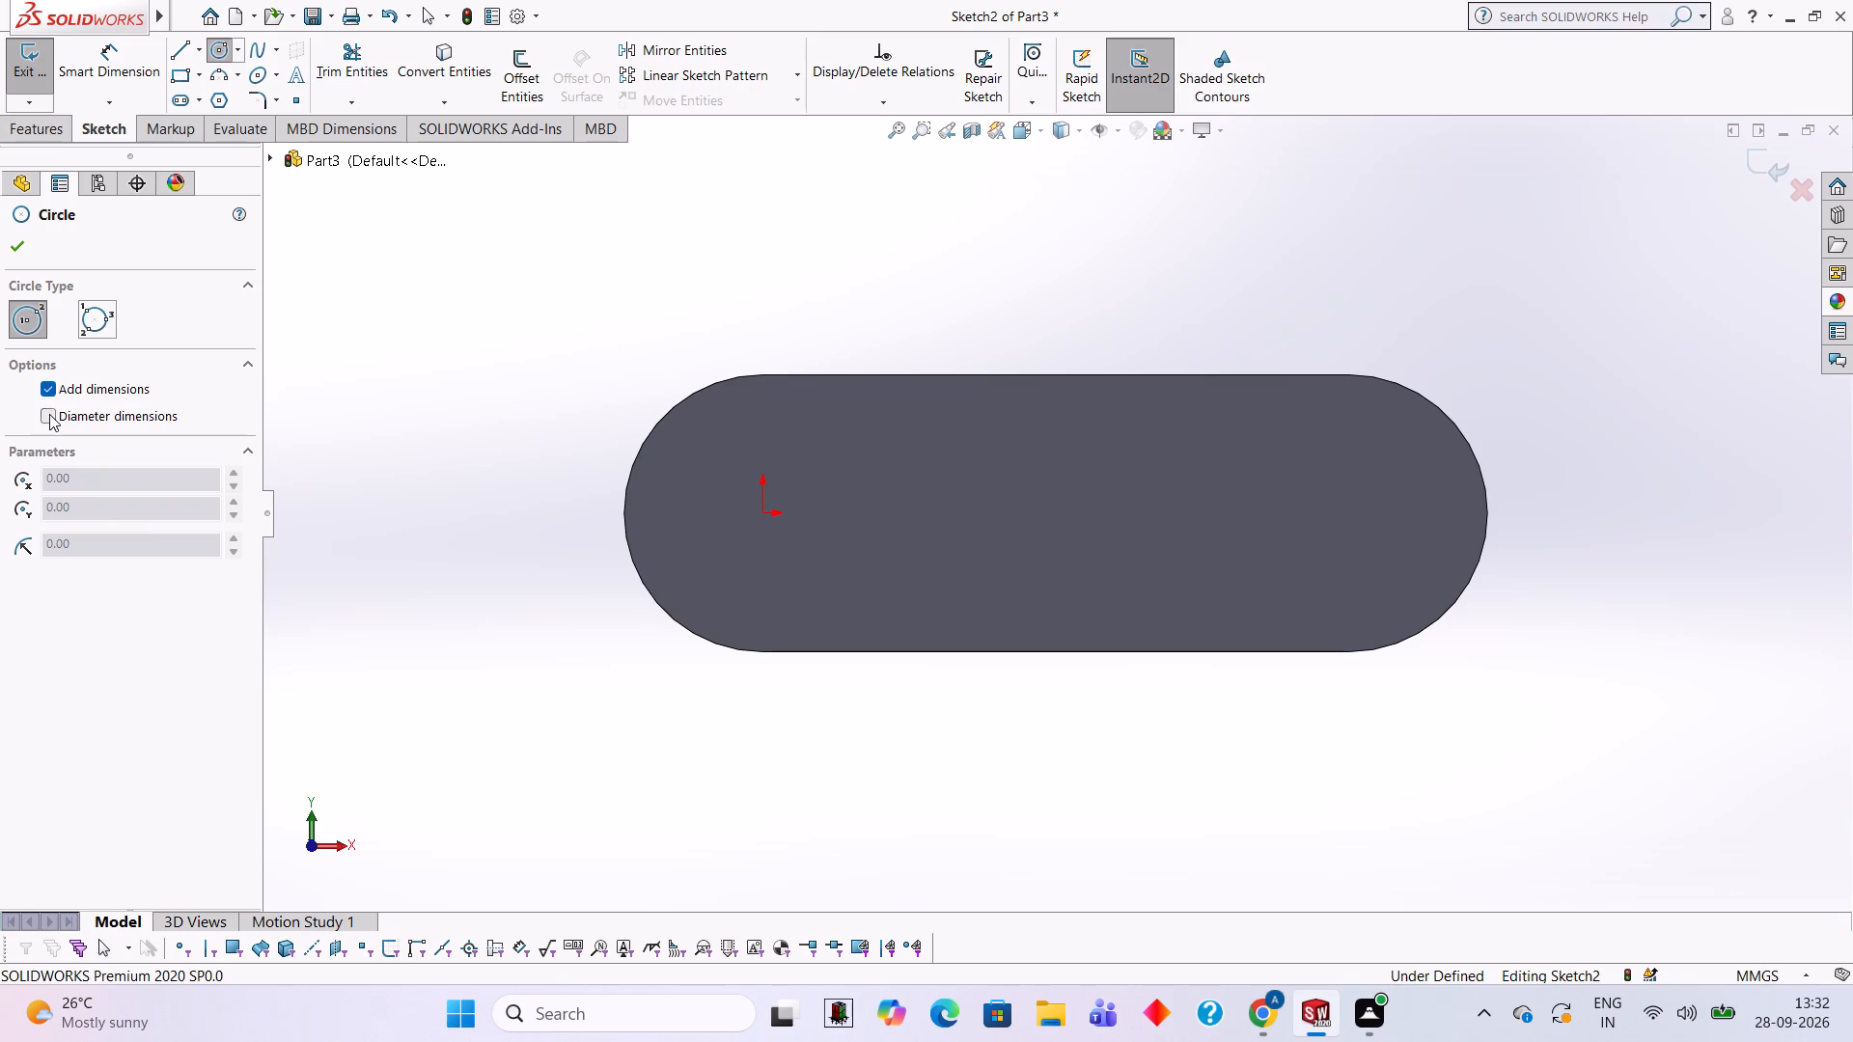
click(761, 514)
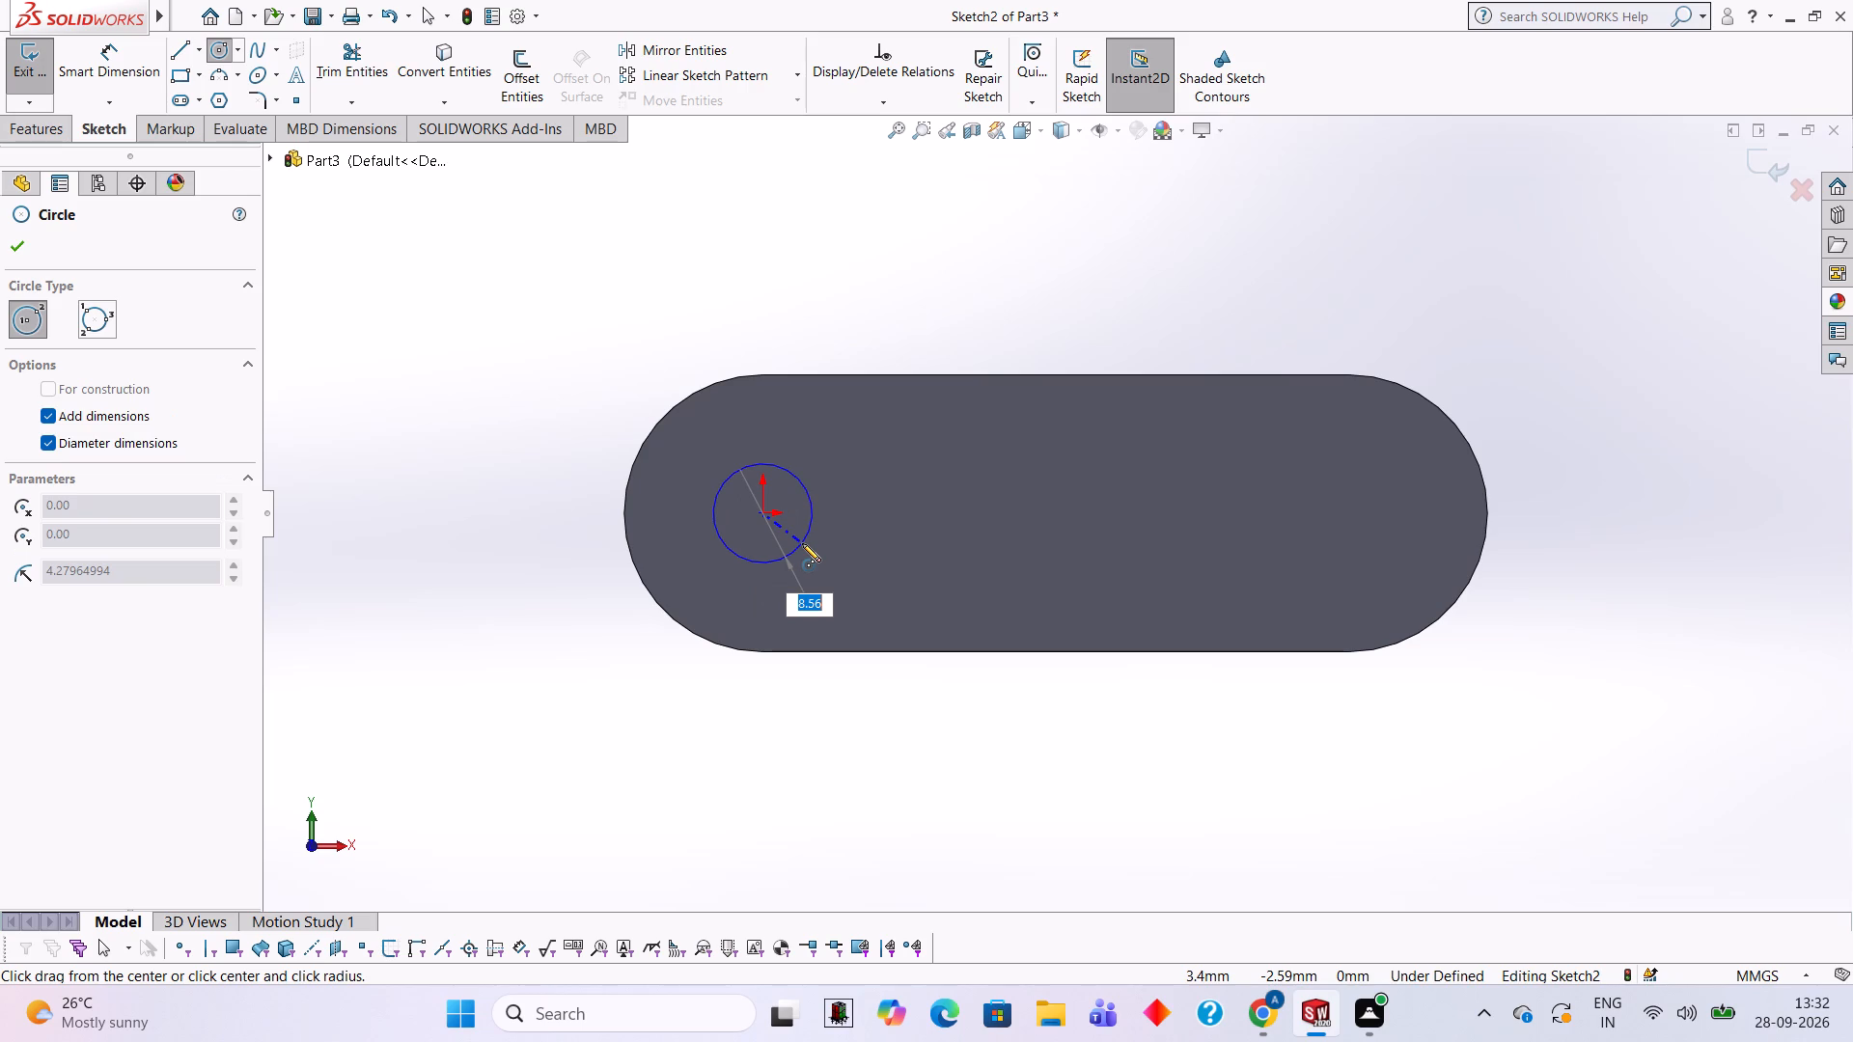
text(16)
key(Return)
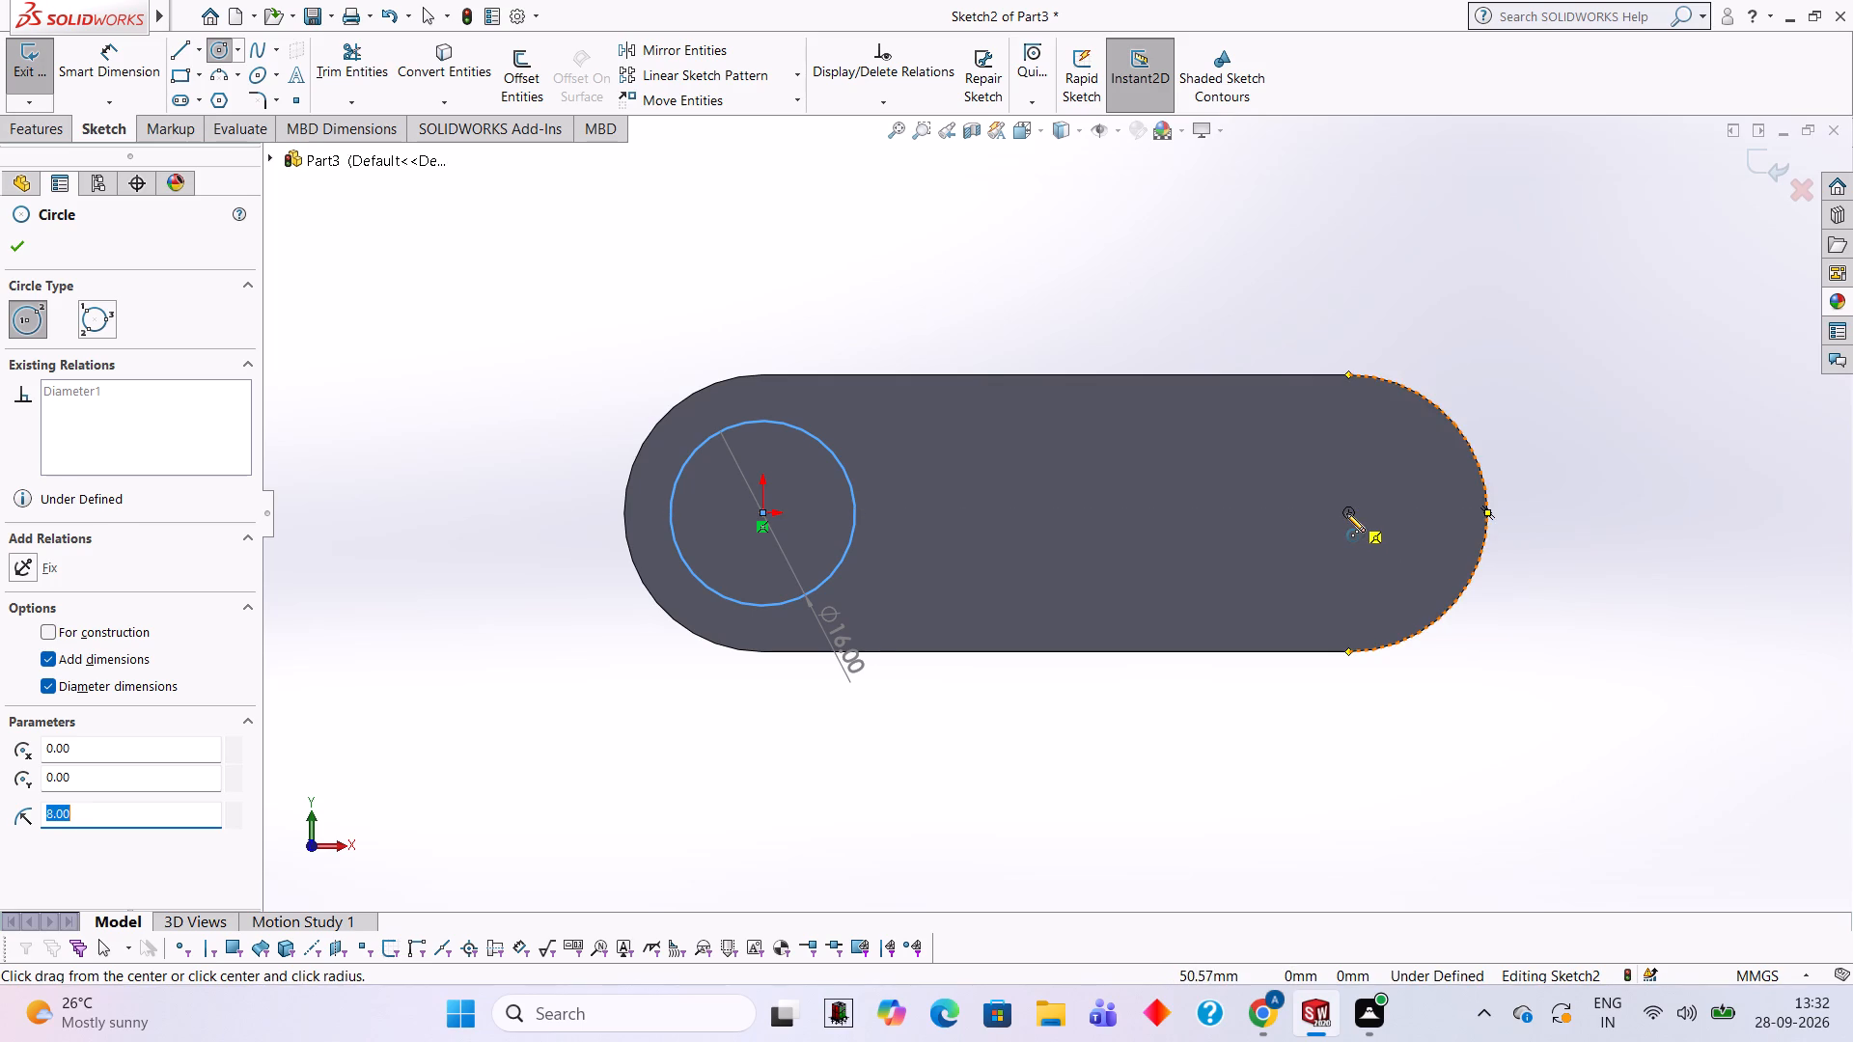
click(1346, 513)
text(16)
key(Return)
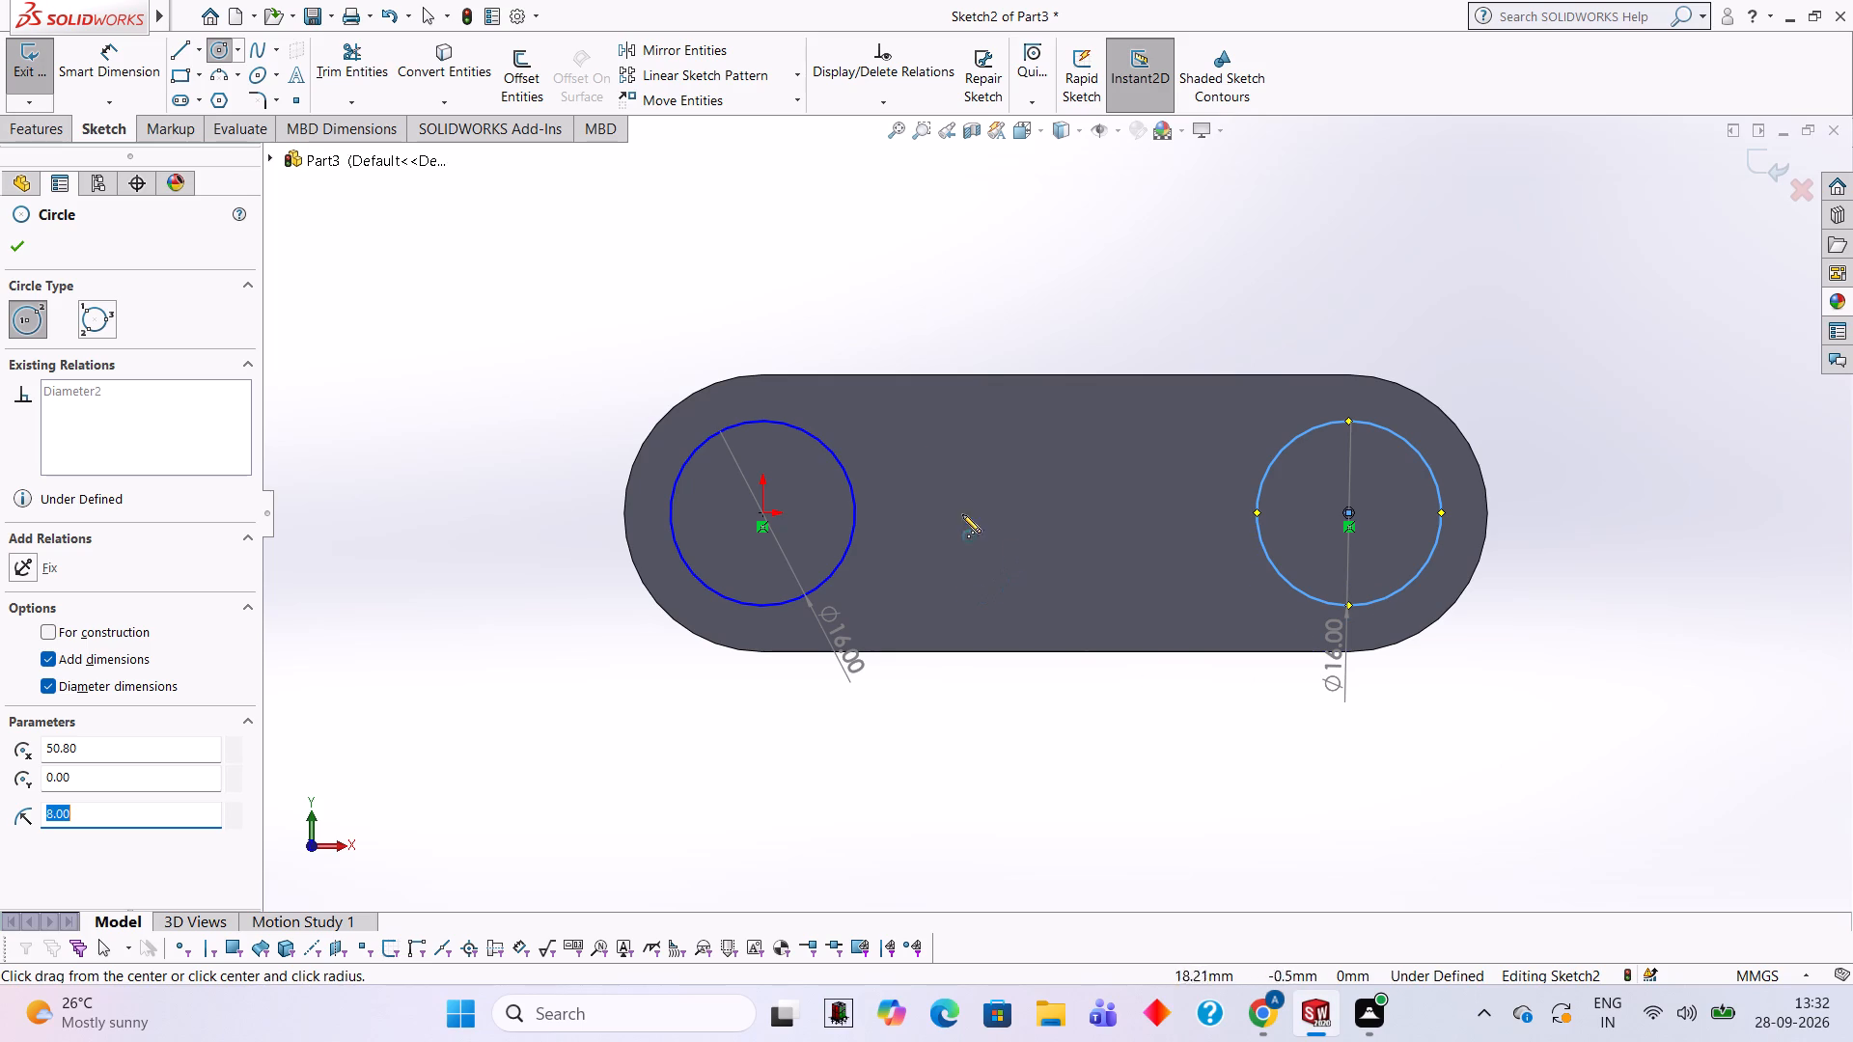
Work out the boss depth in Calculator by subtracting 3.50 twice from 22, and close it when done.
middle_drag(1428, 252, 1357, 389)
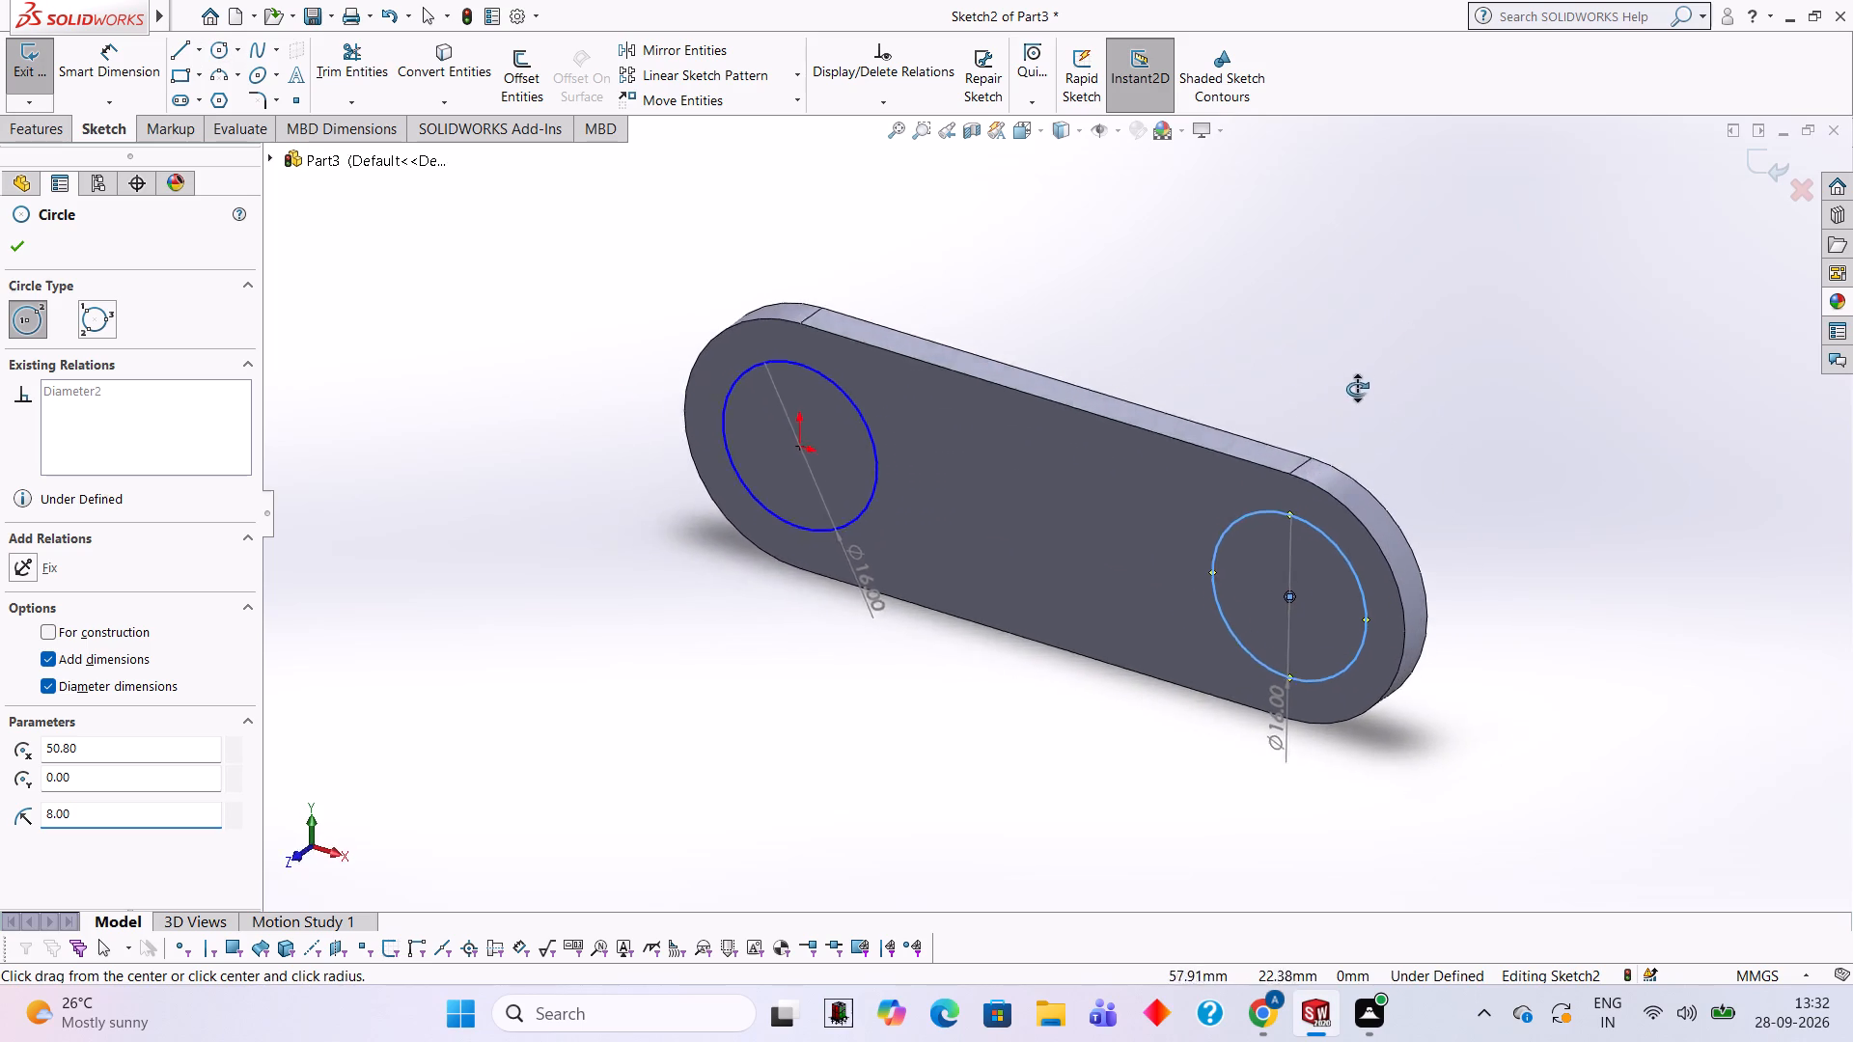
middle_drag(1357, 389, 1336, 389)
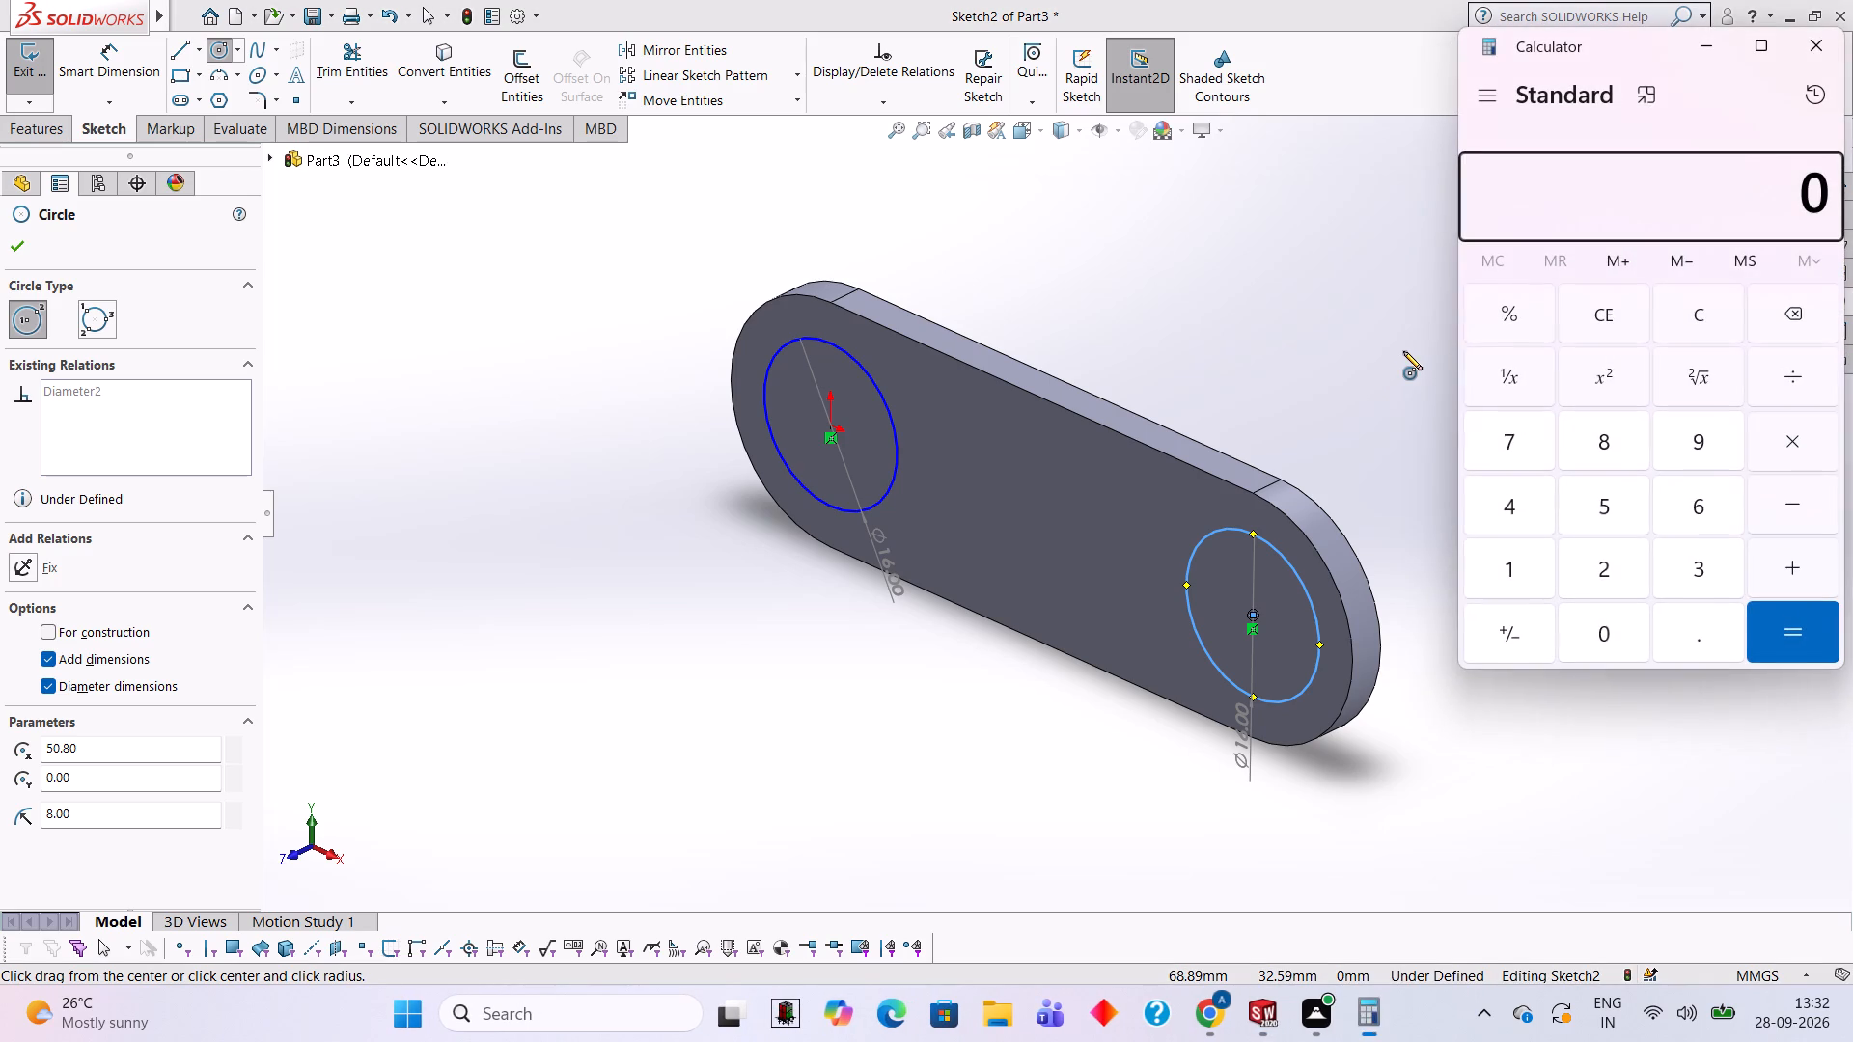
text(22)
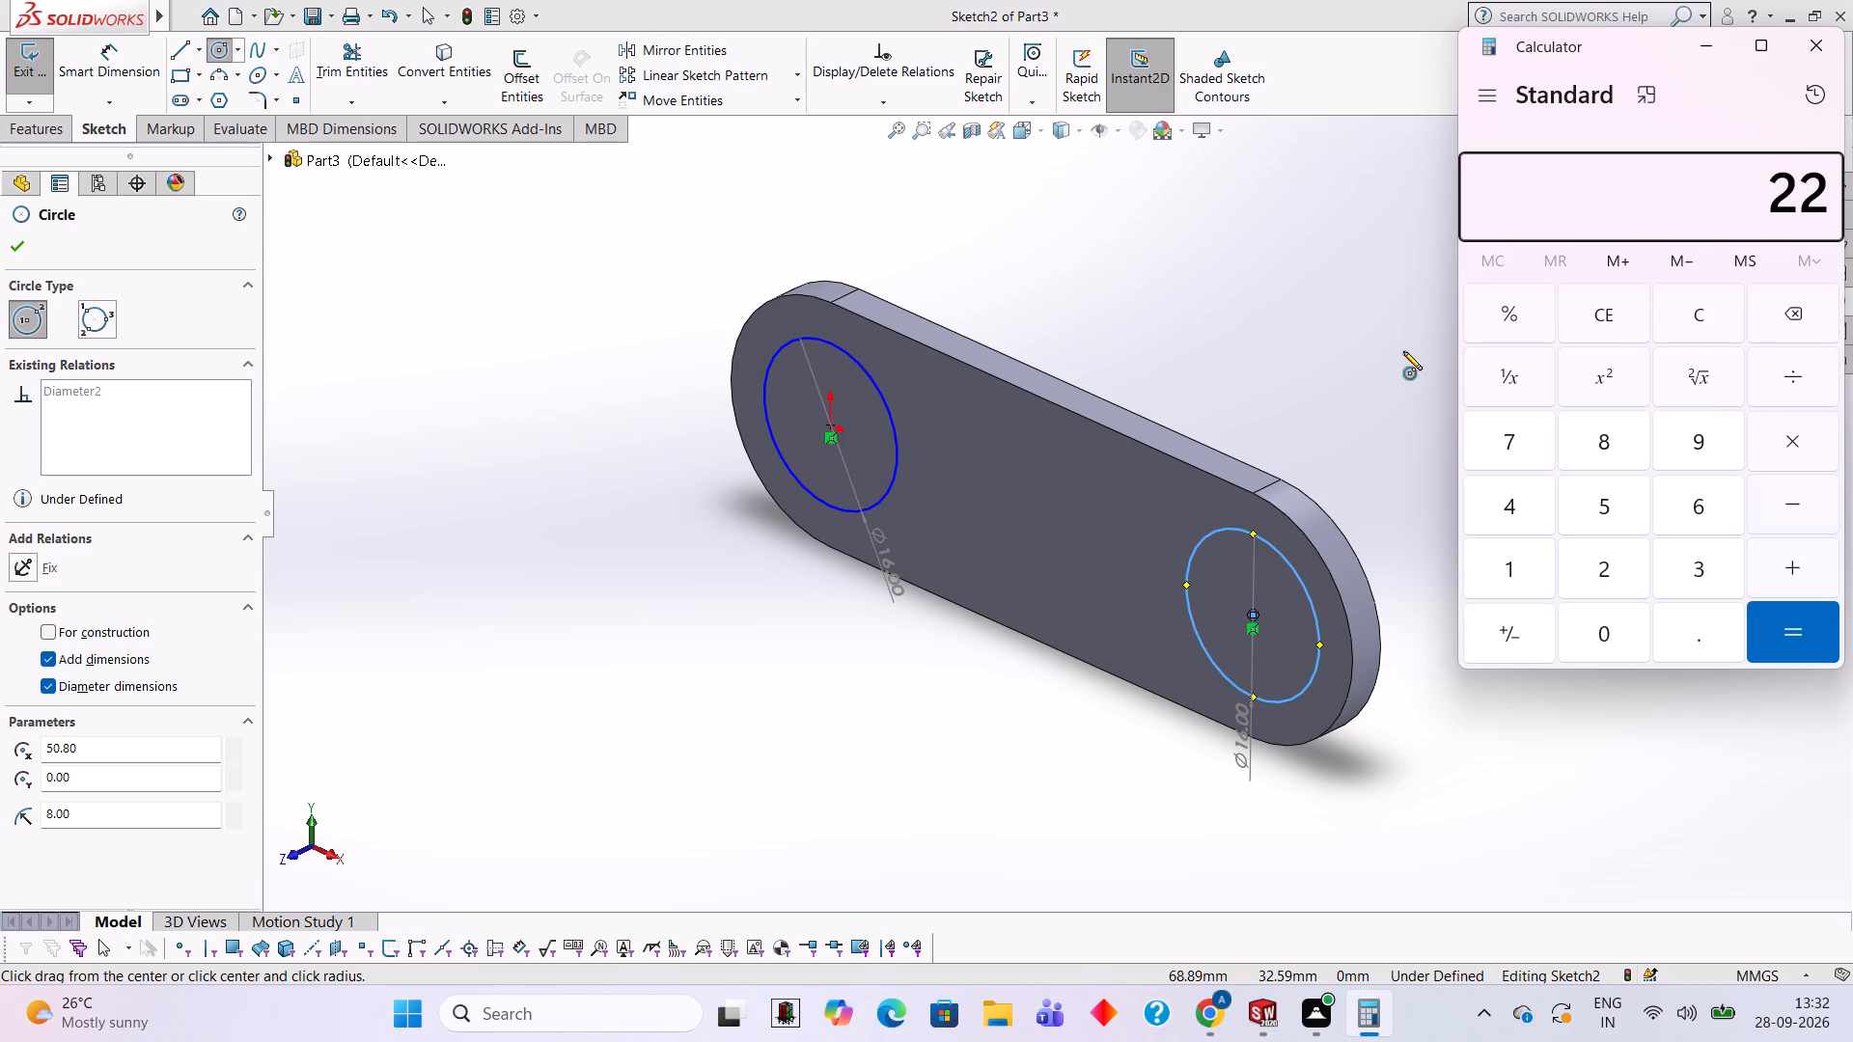
key(minus)
text(3.50)
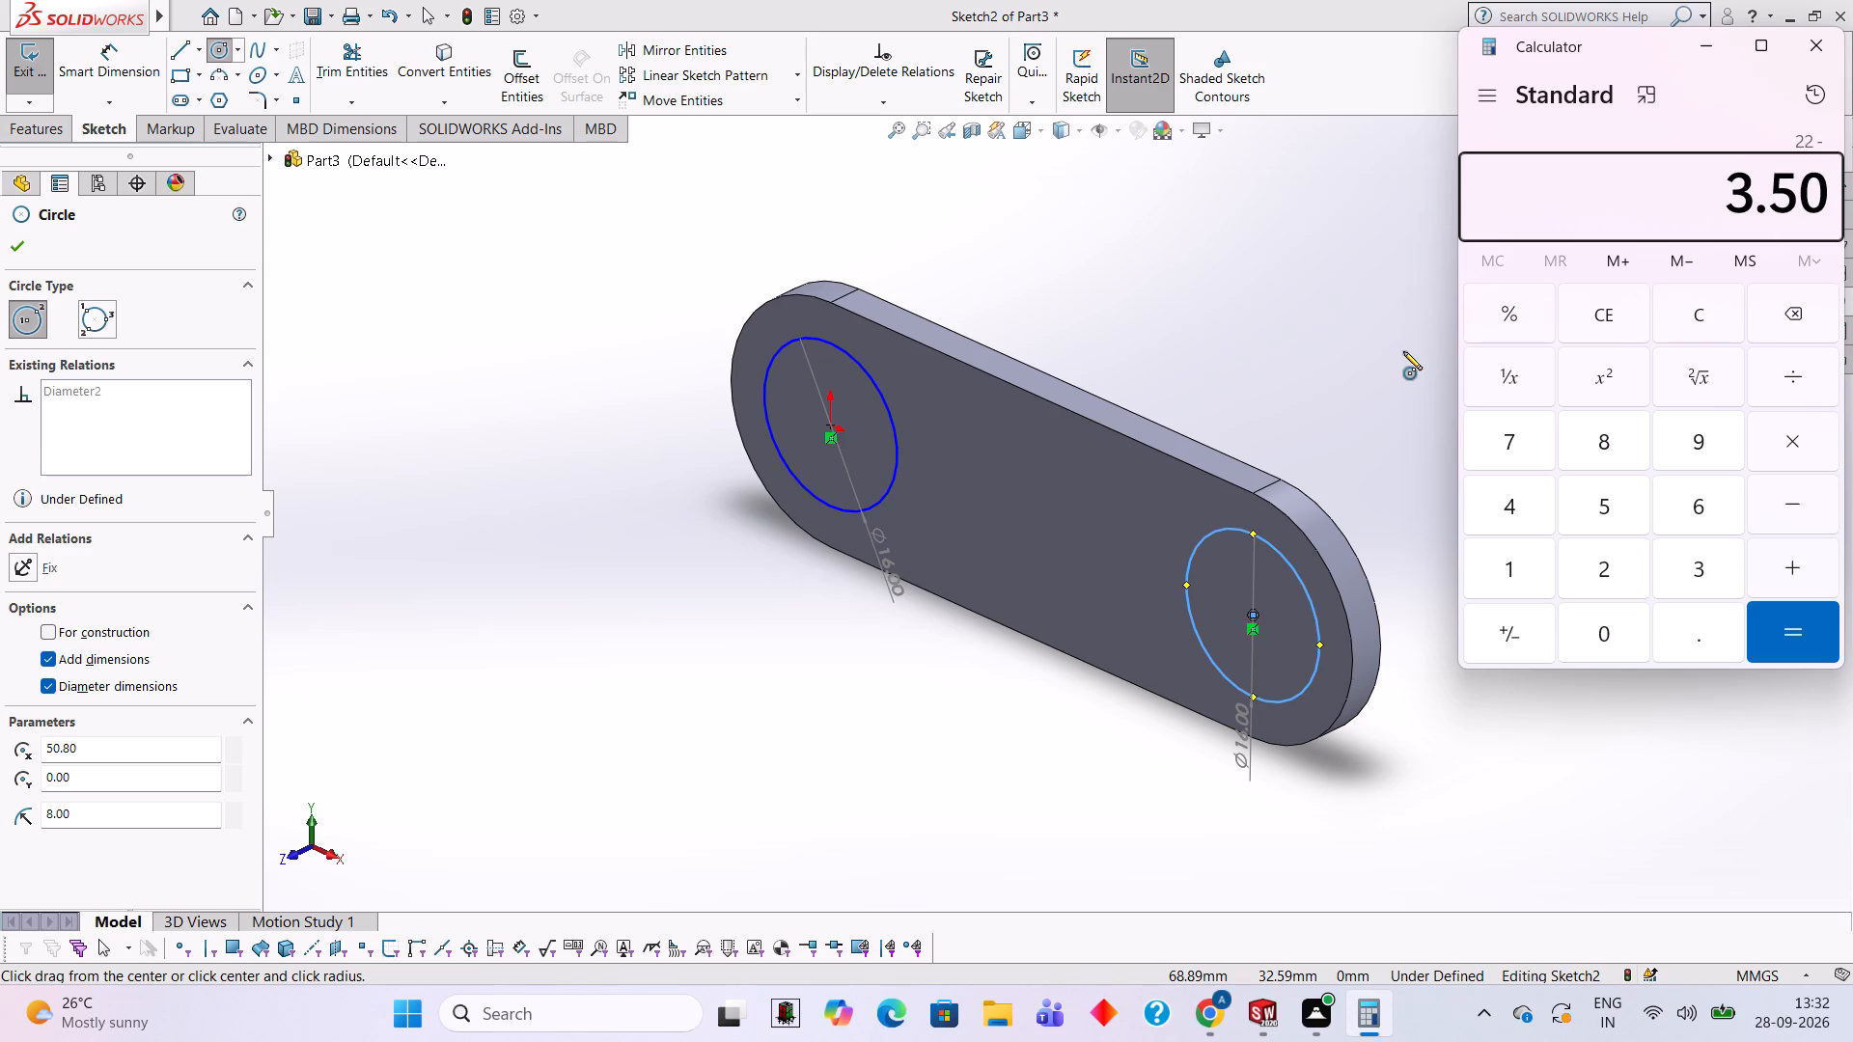
key(minus)
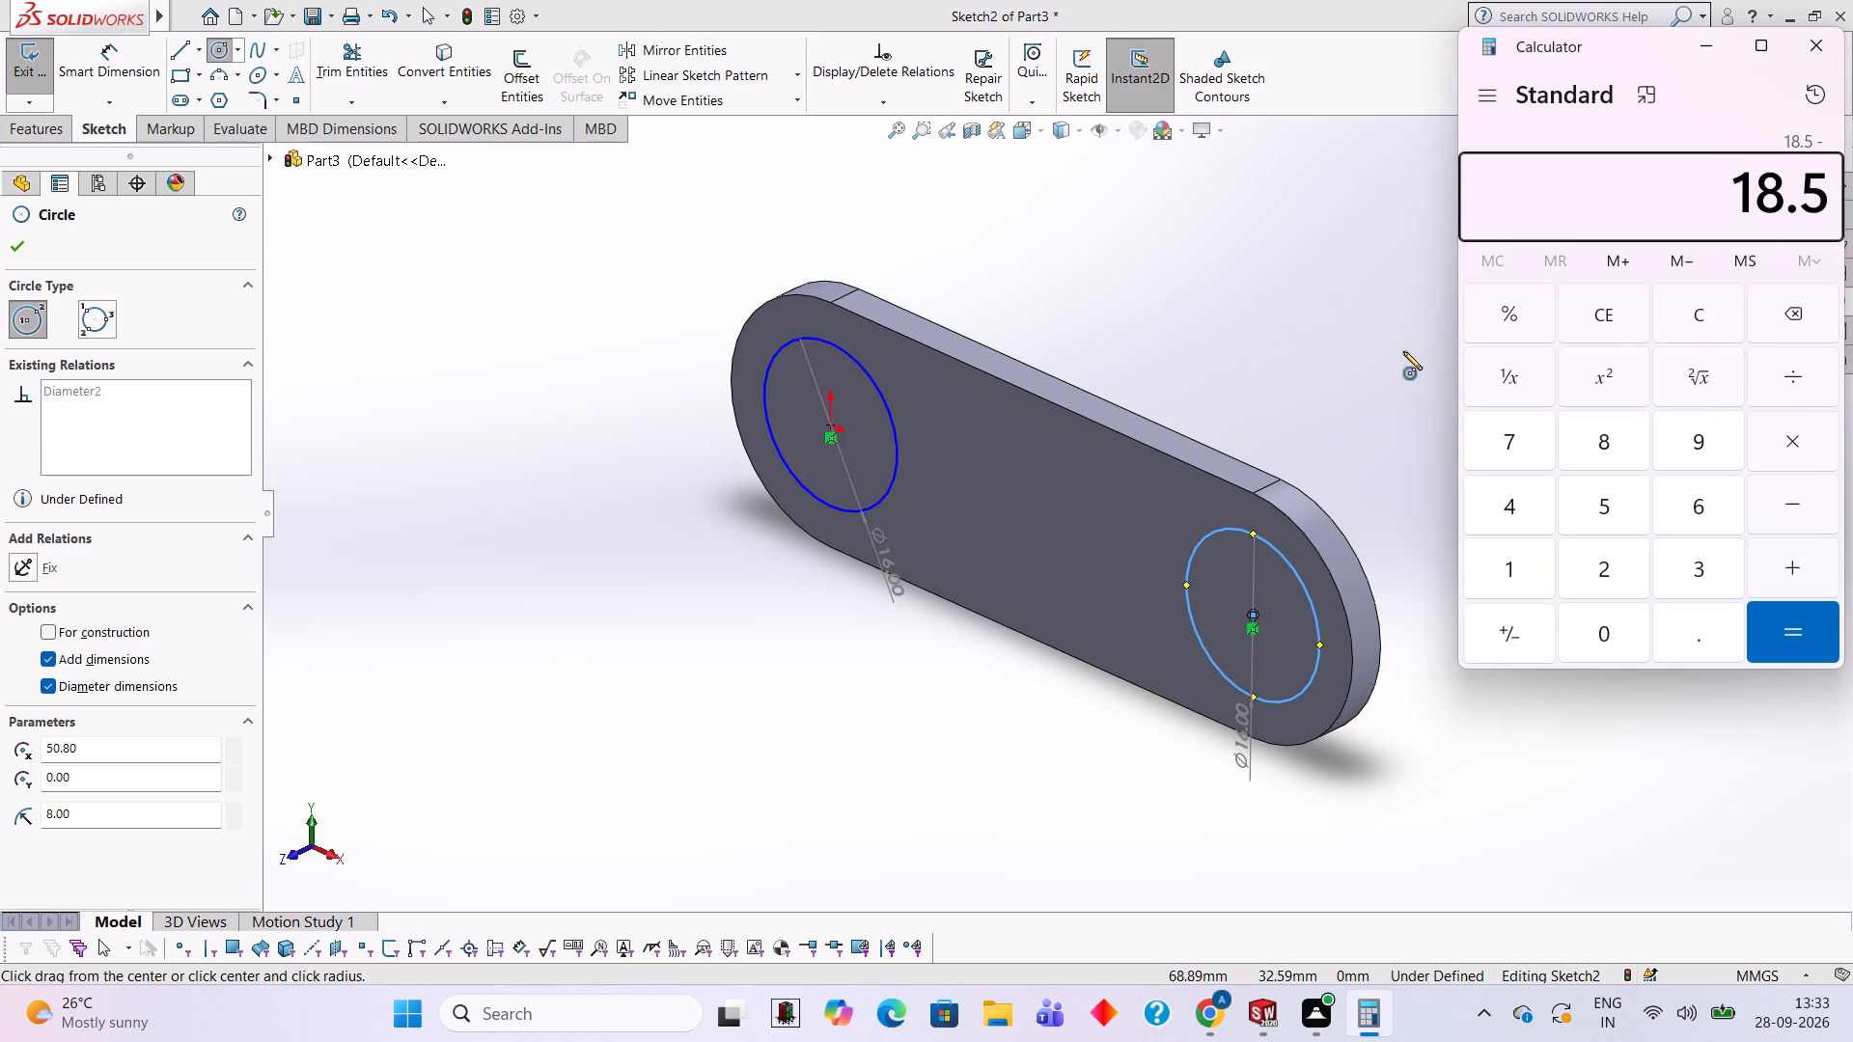
text(3.50)
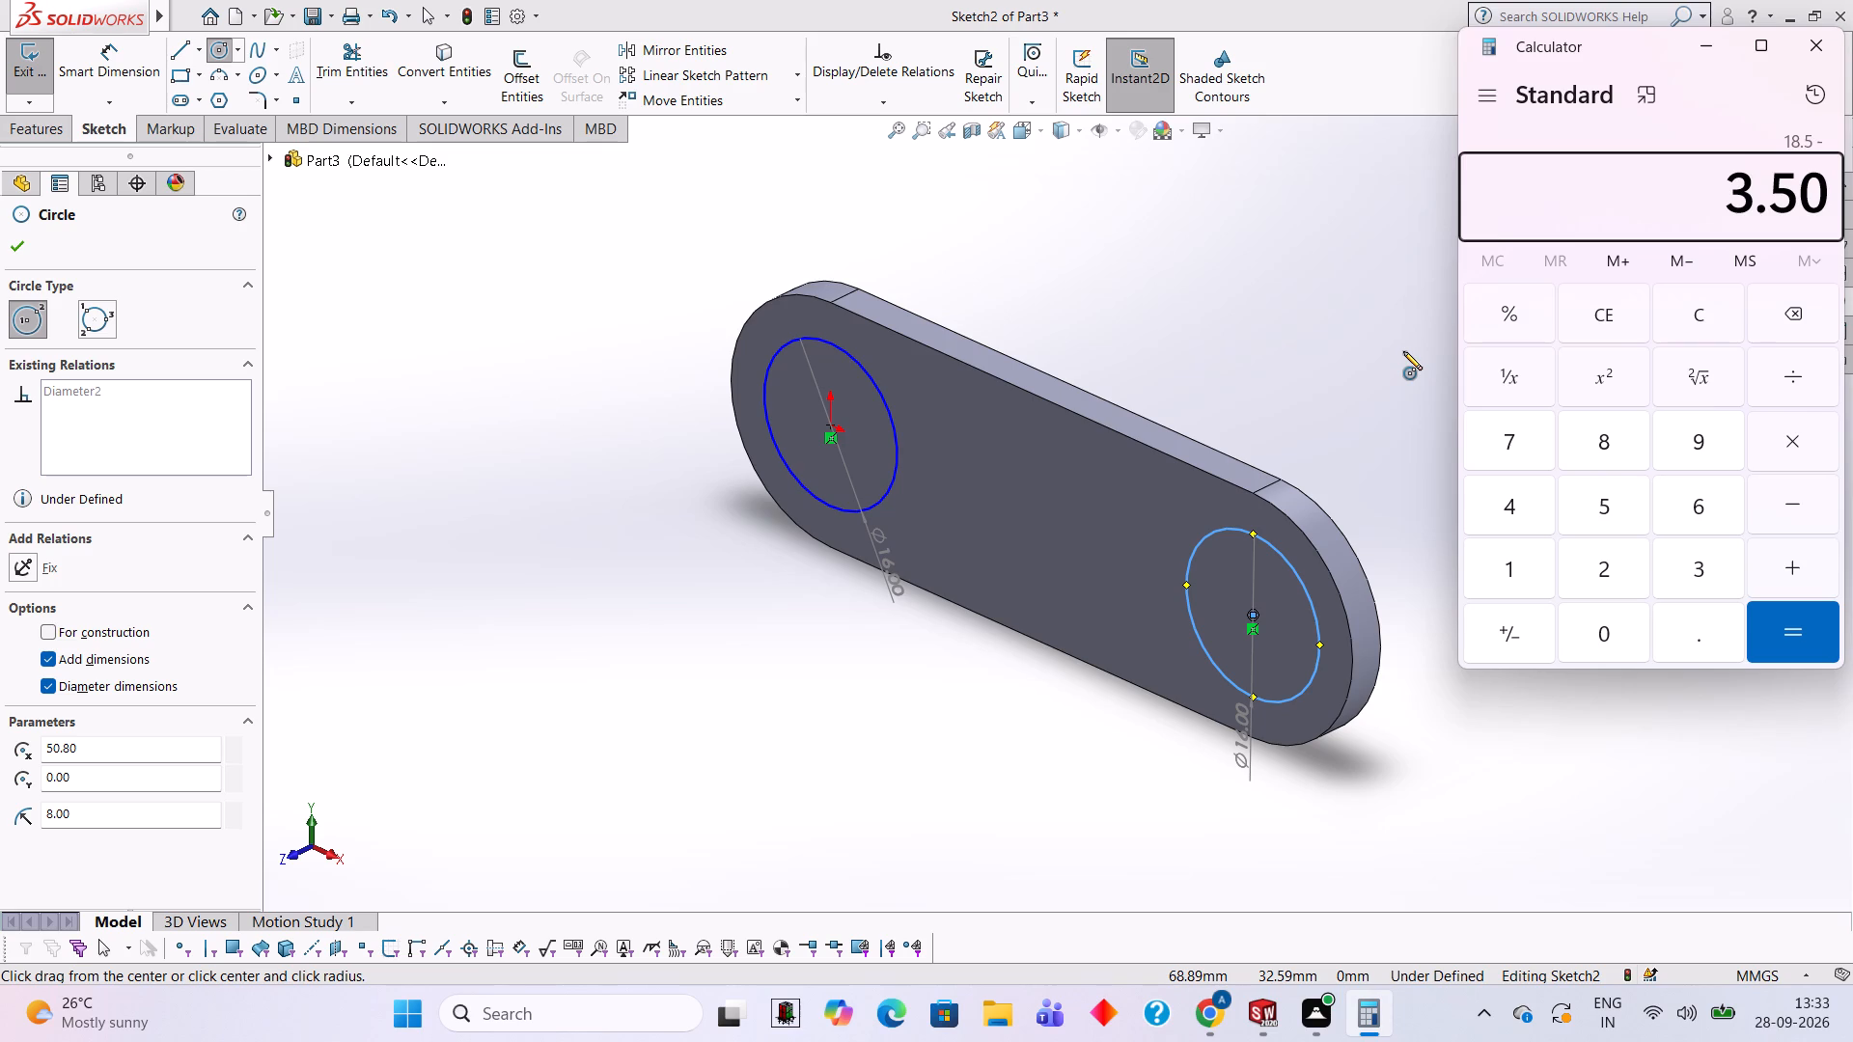
key(Return)
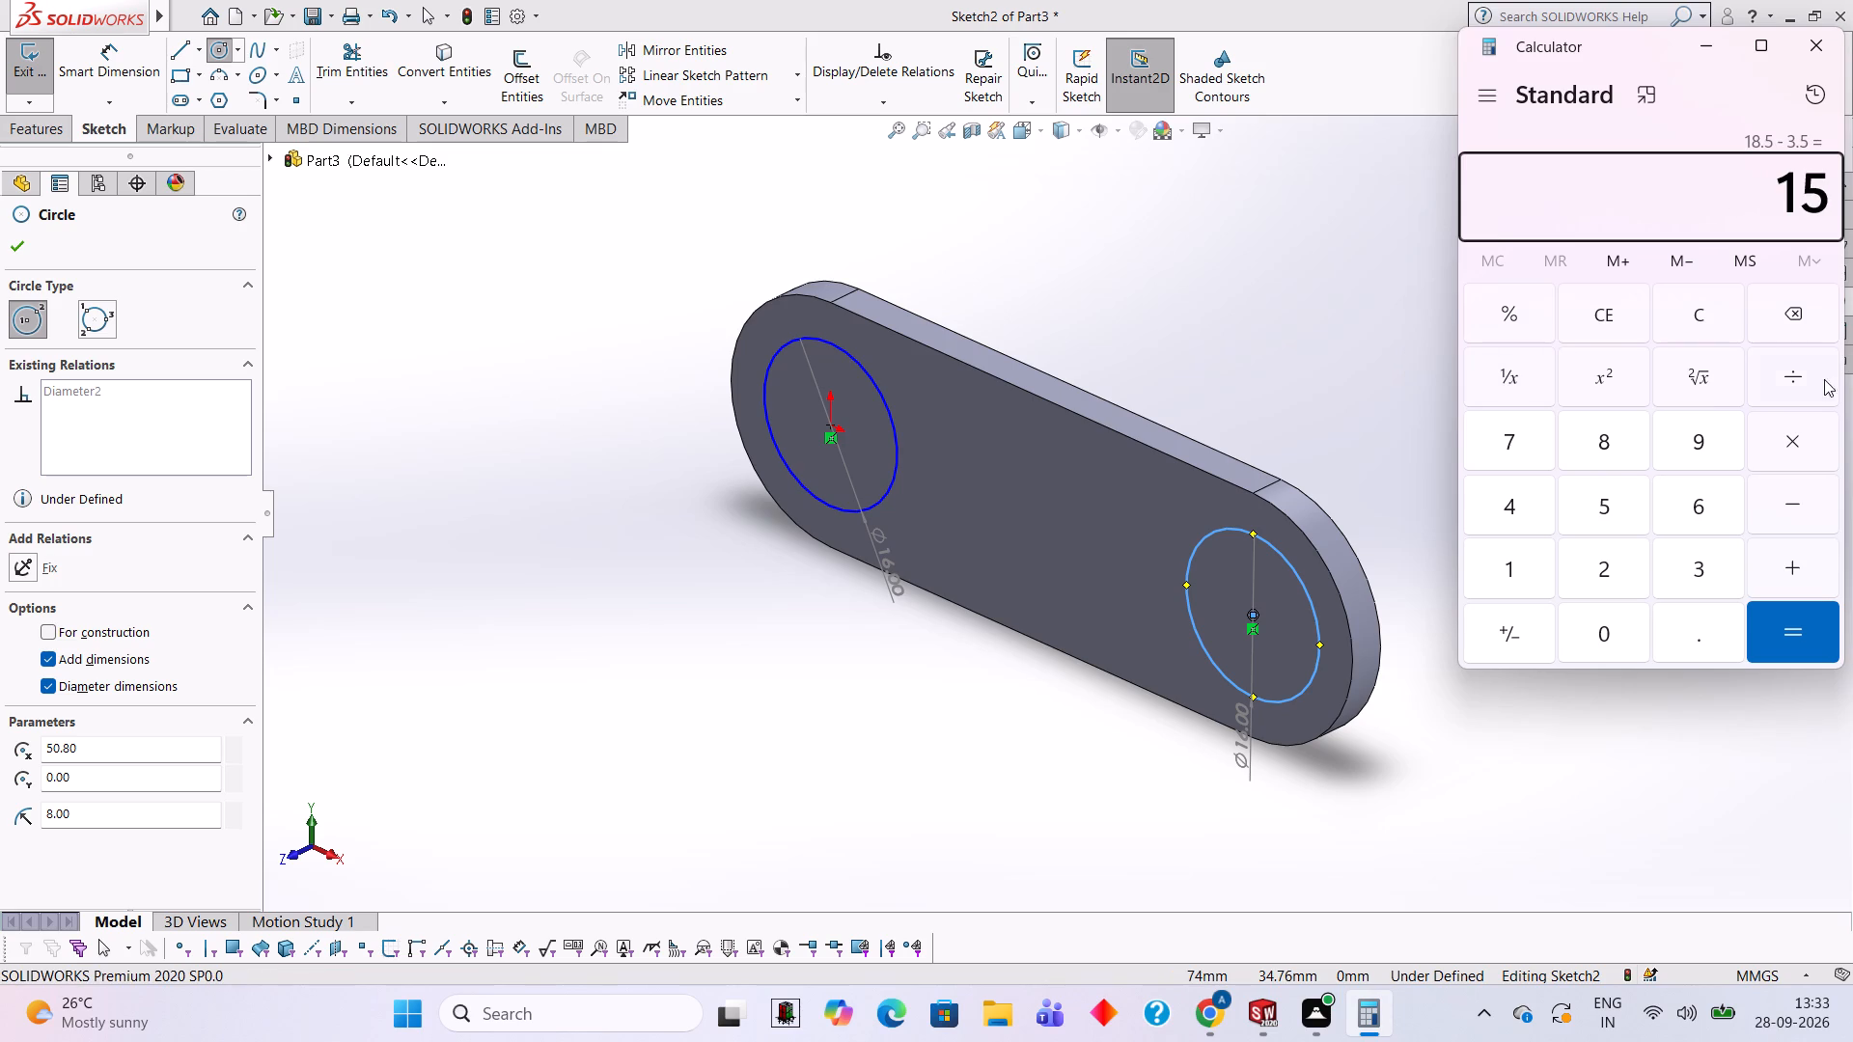
click(1826, 48)
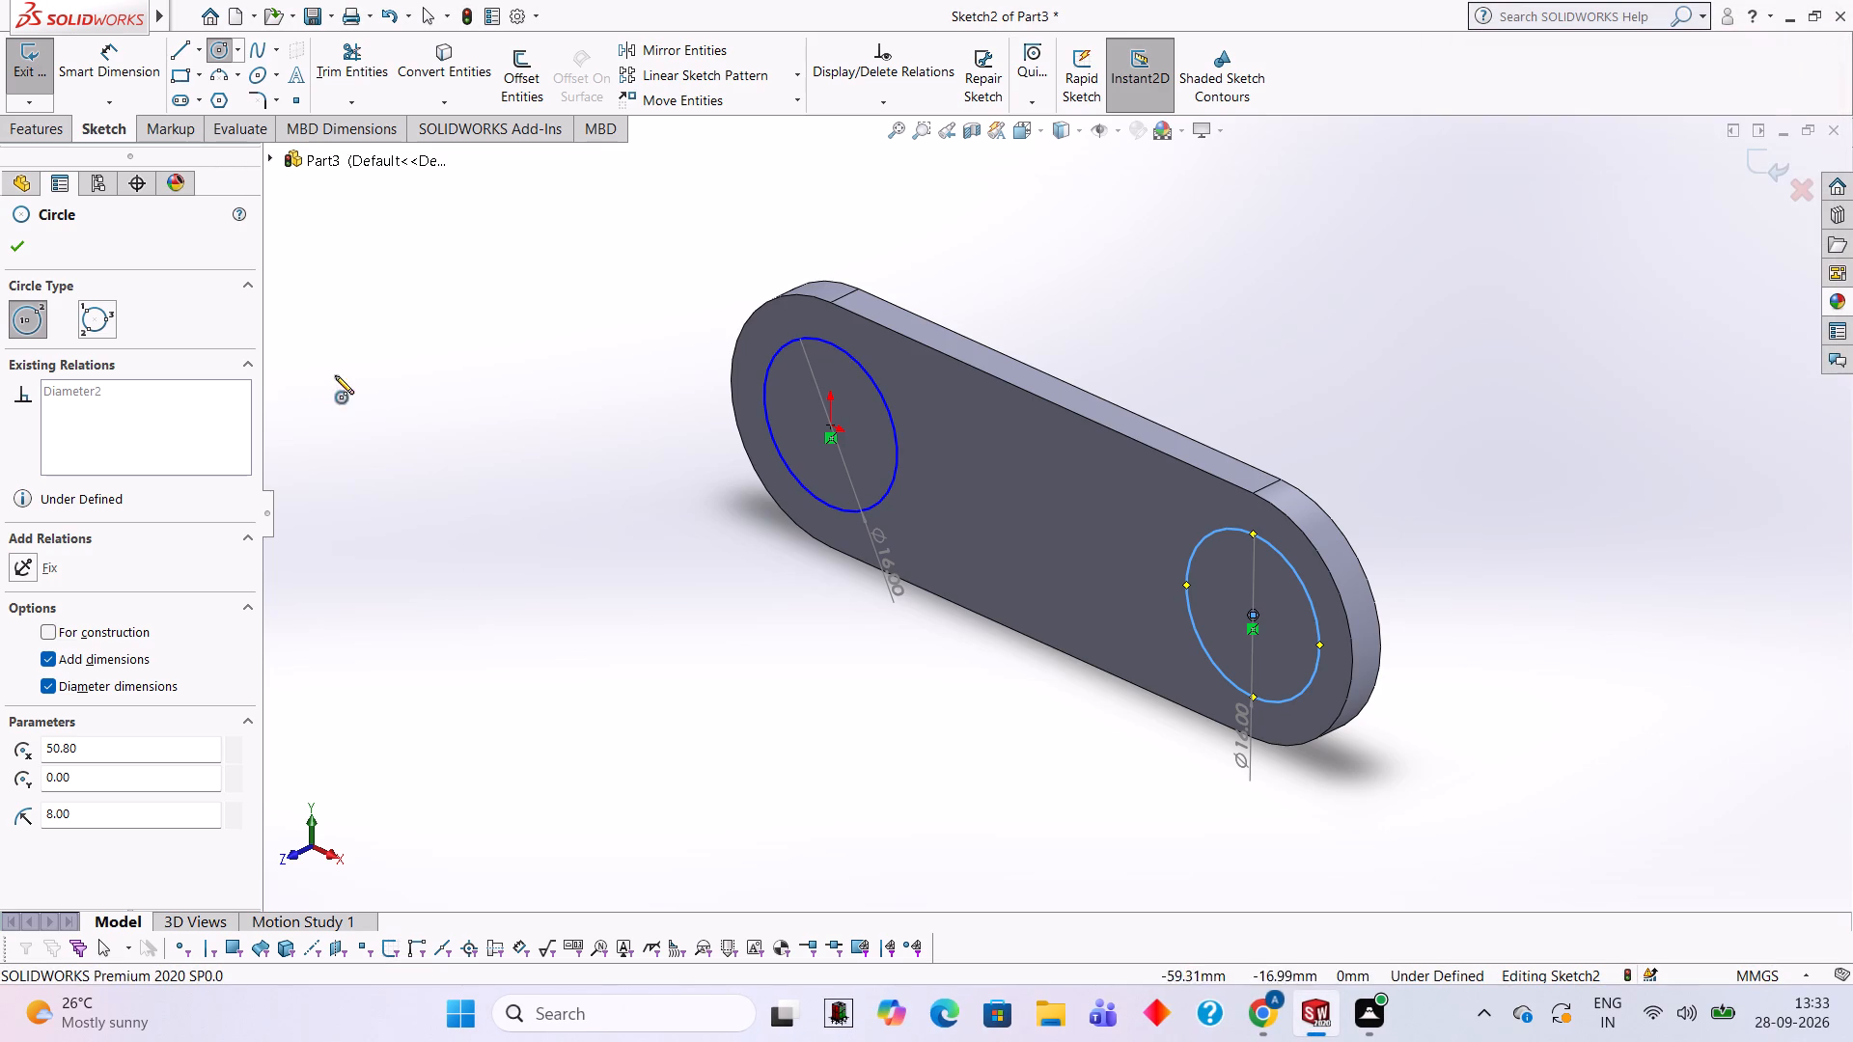
Extrude both circles as a blind boss 15 mm deep, merged with the plate.
click(56, 126)
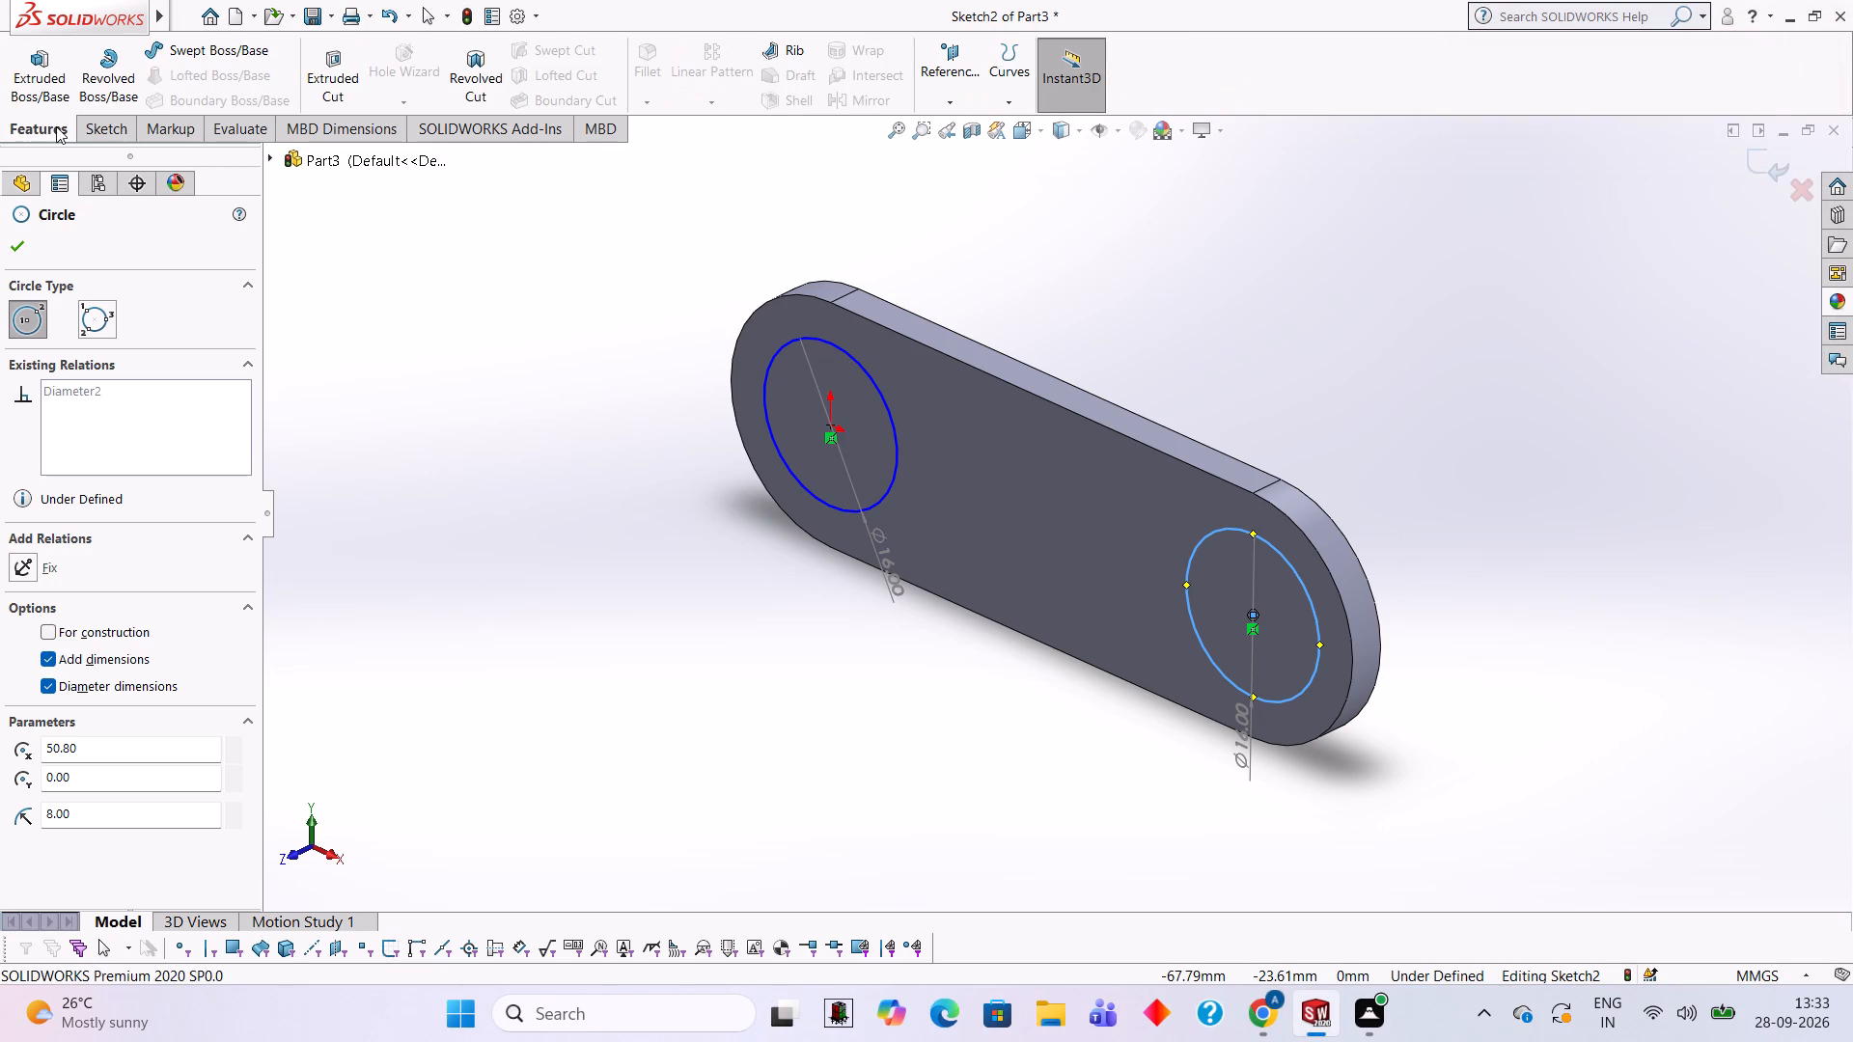
click(35, 53)
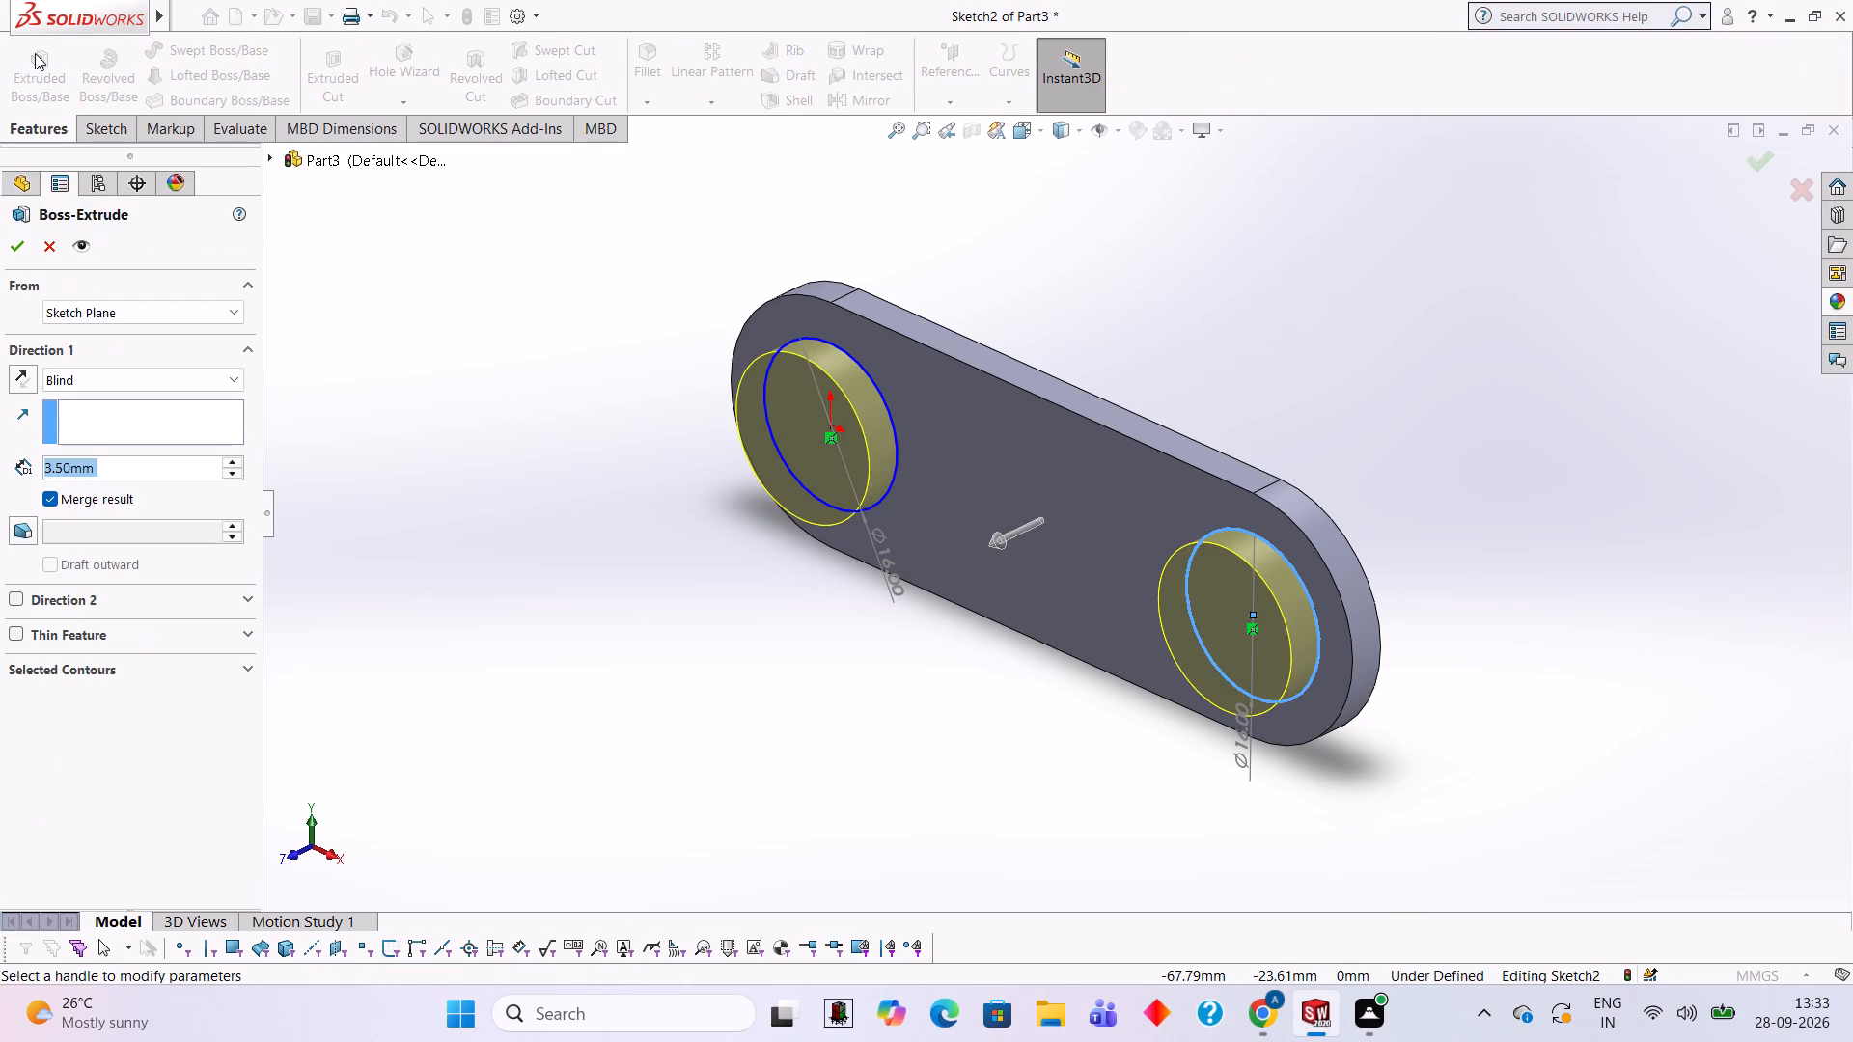
text(15)
key(Return)
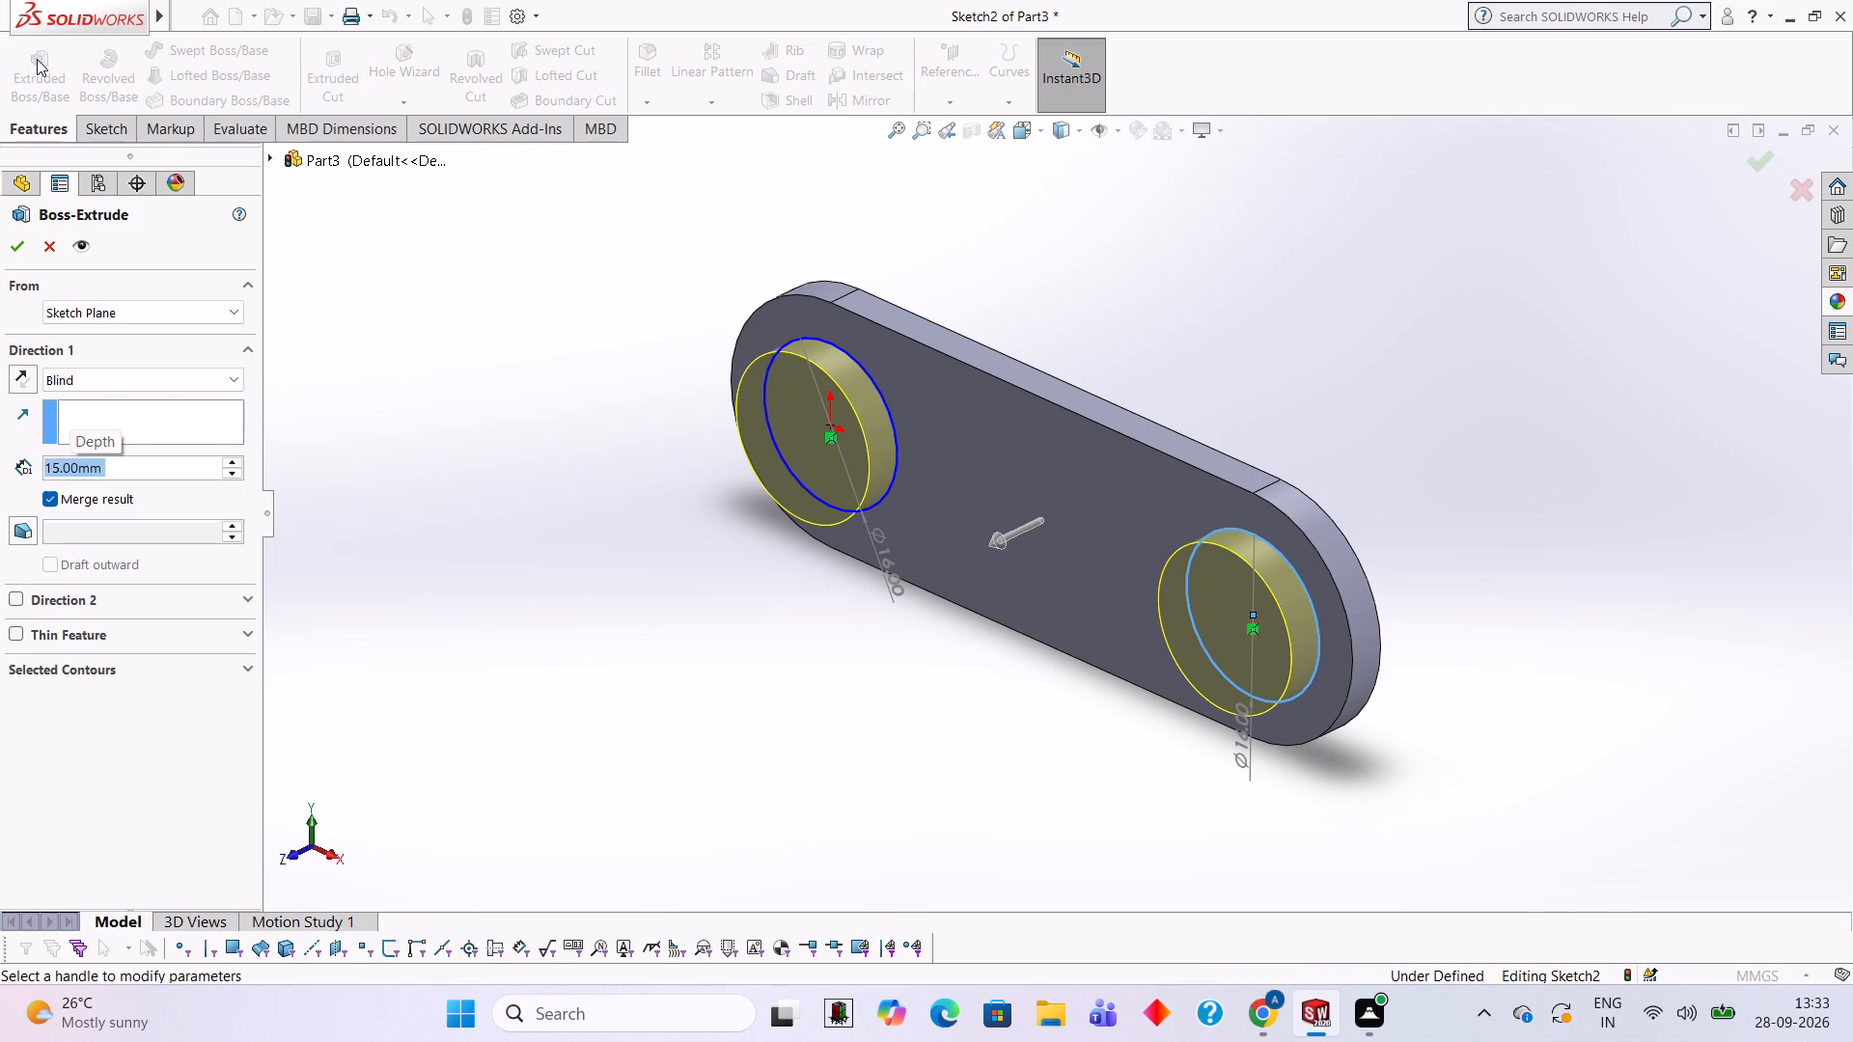
click(21, 247)
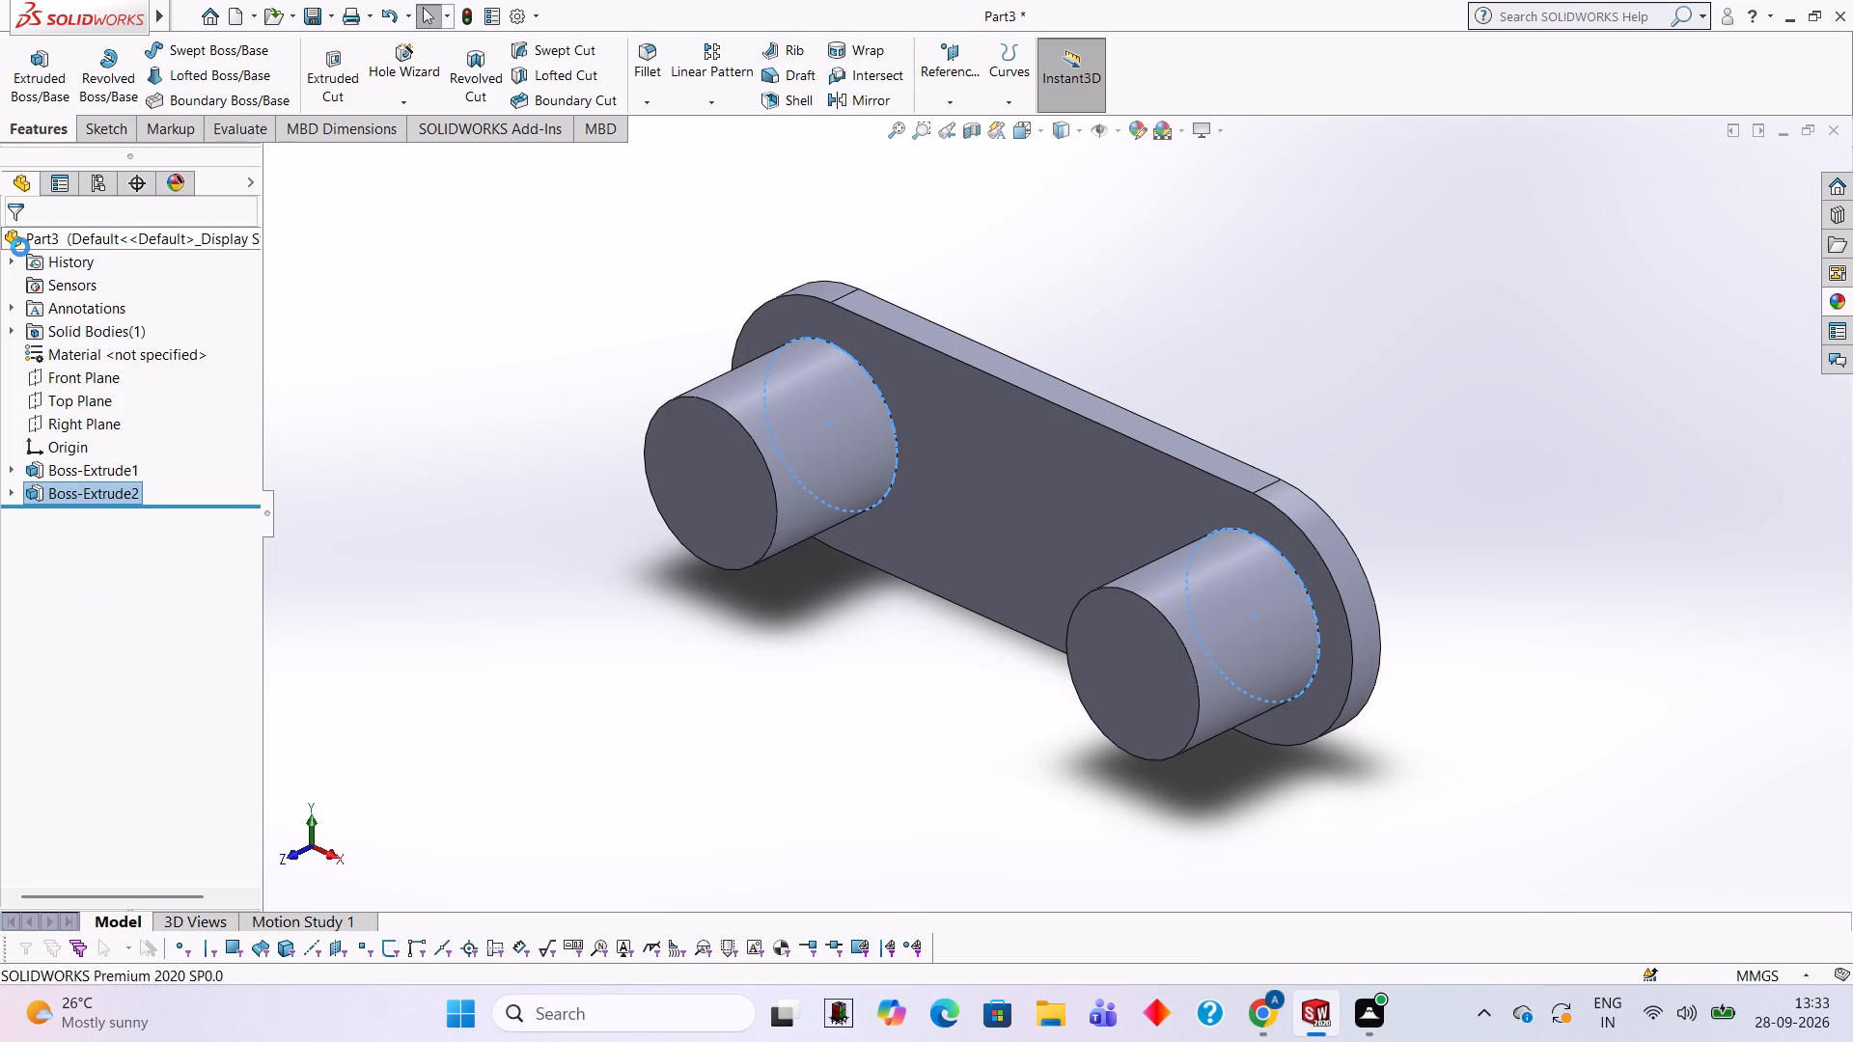
click(479, 304)
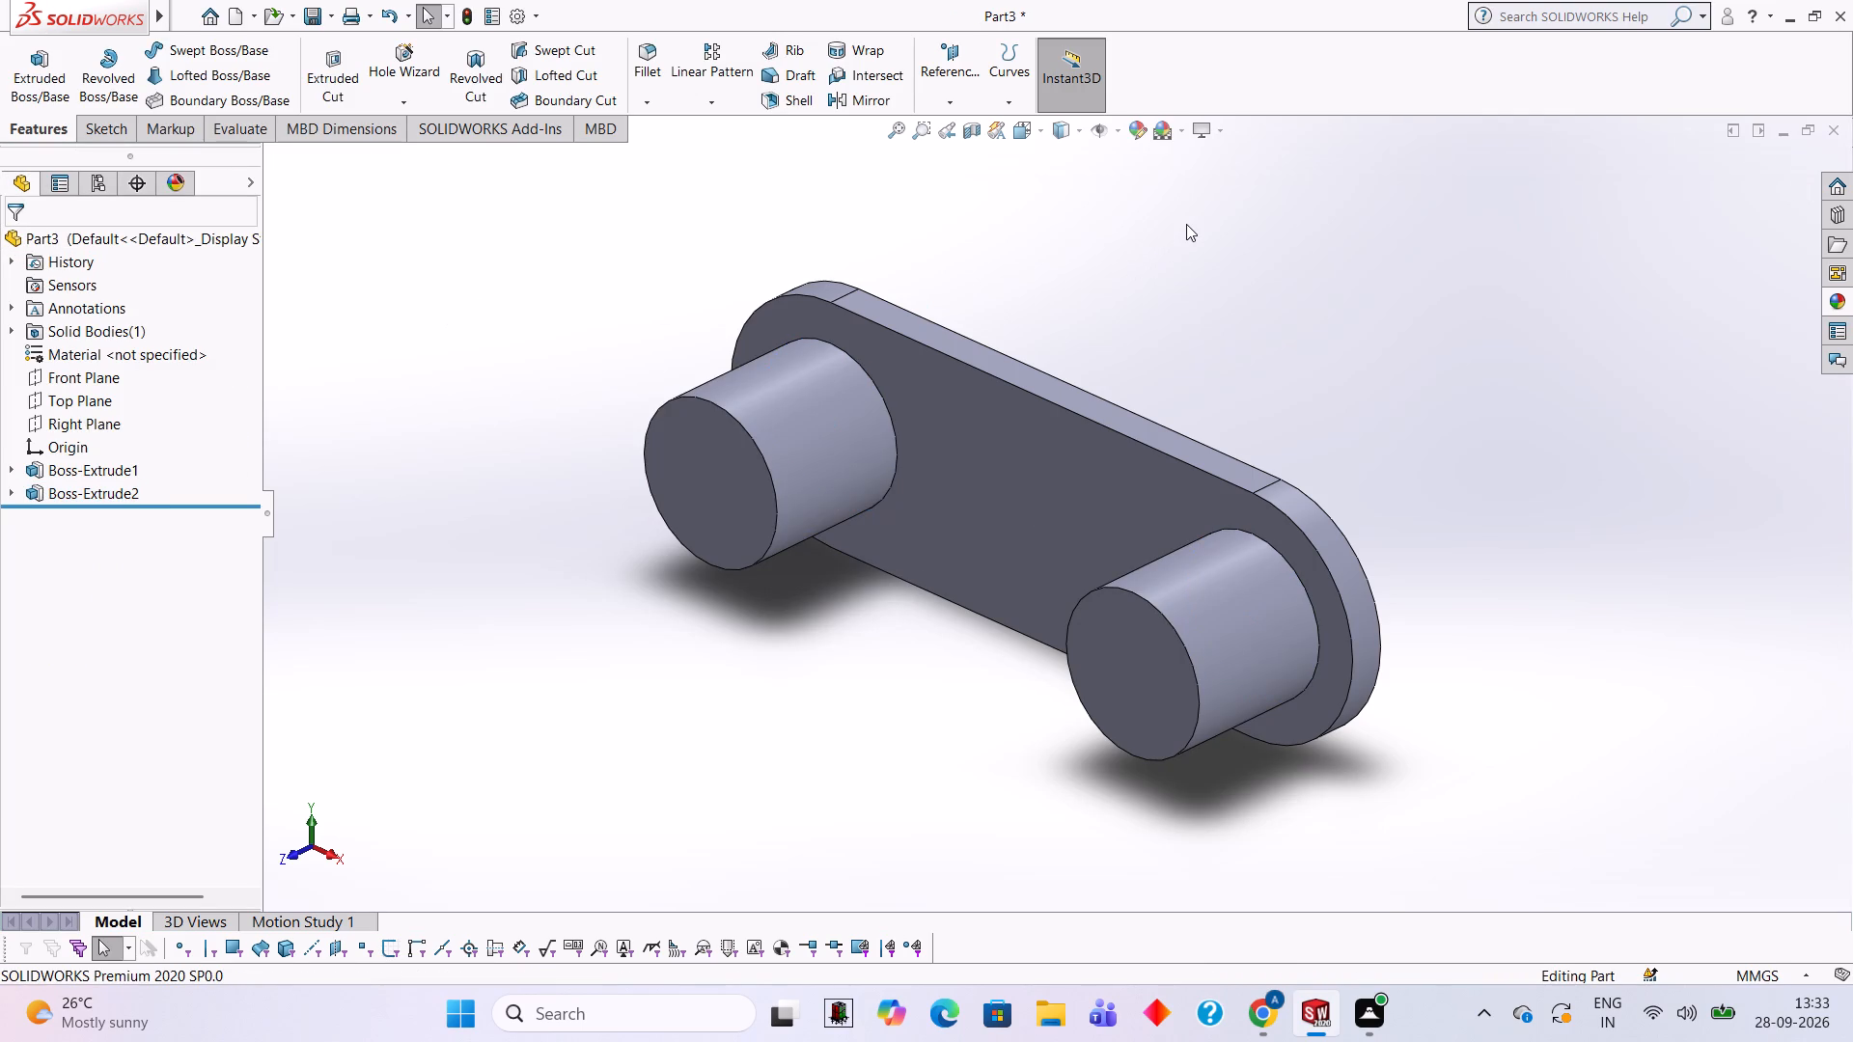
Examine the plate and its two cylindrical pins from the front, the side and the back.
middle_drag(1342, 405, 1422, 350)
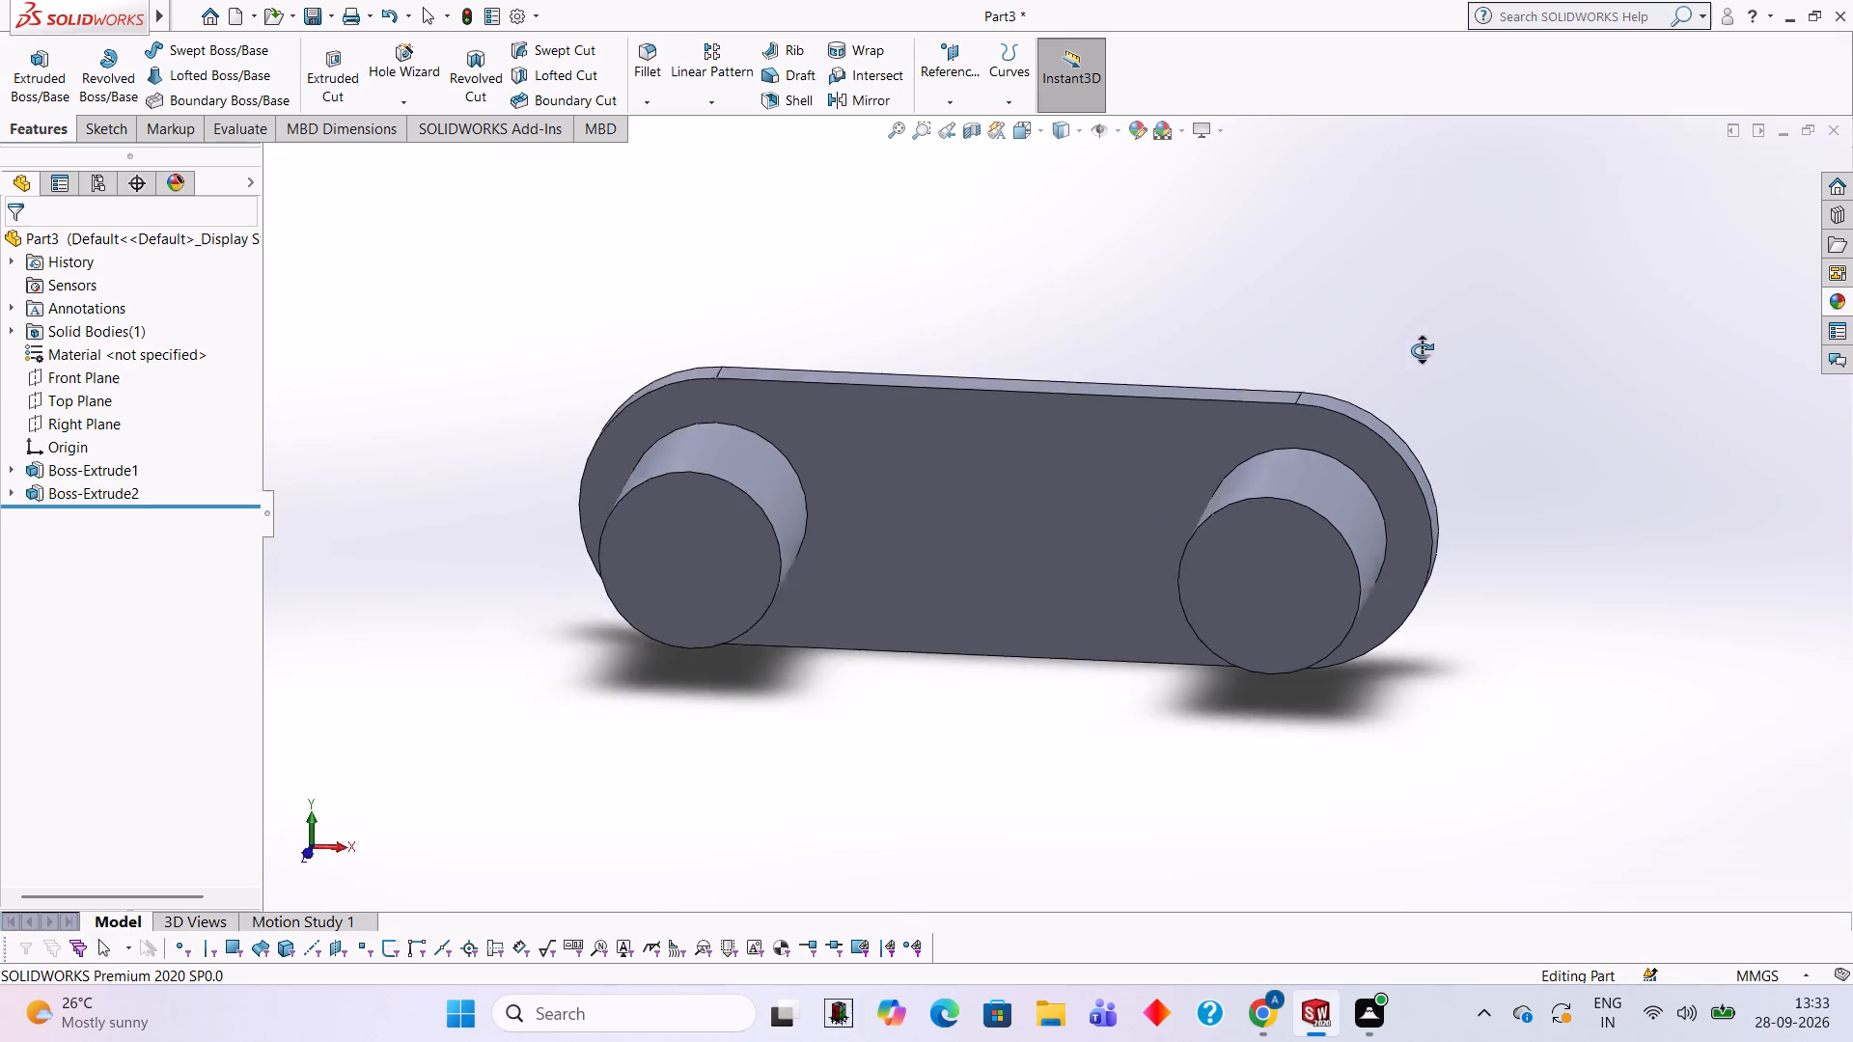
middle_drag(1422, 350, 1244, 321)
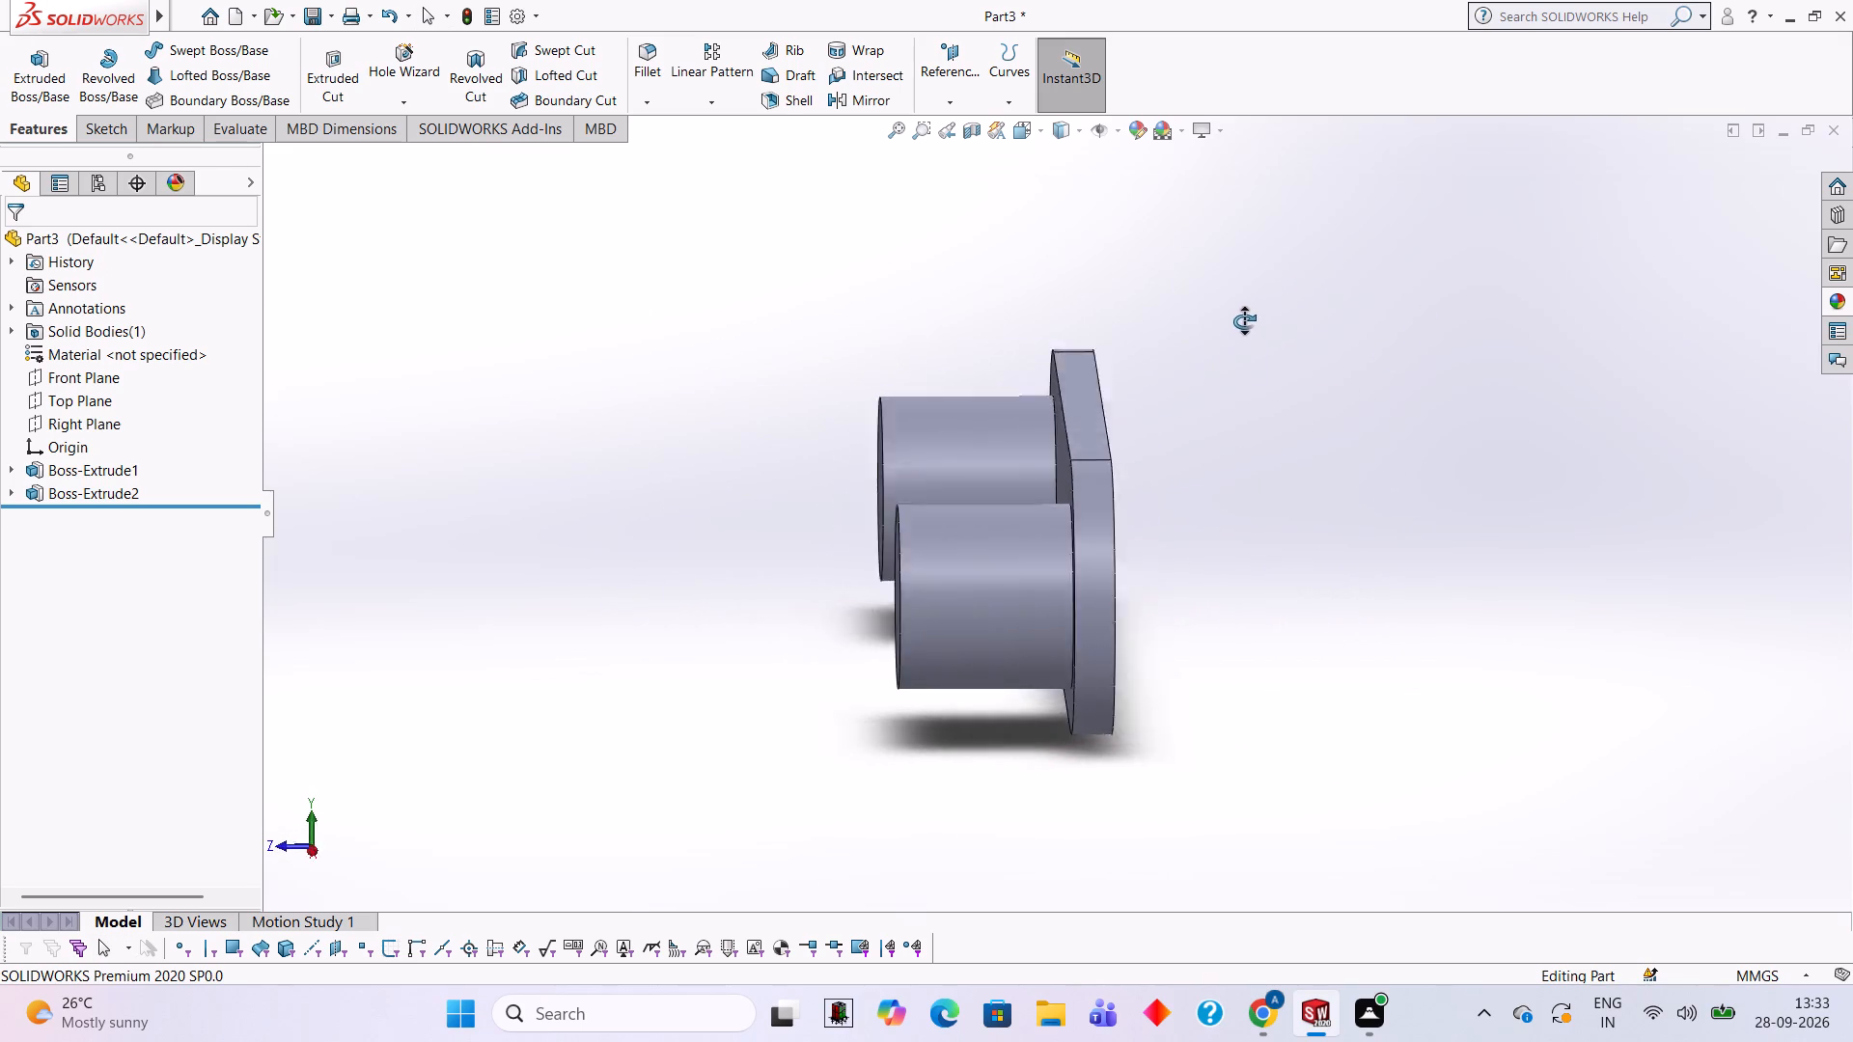
middle_drag(1244, 321, 1215, 355)
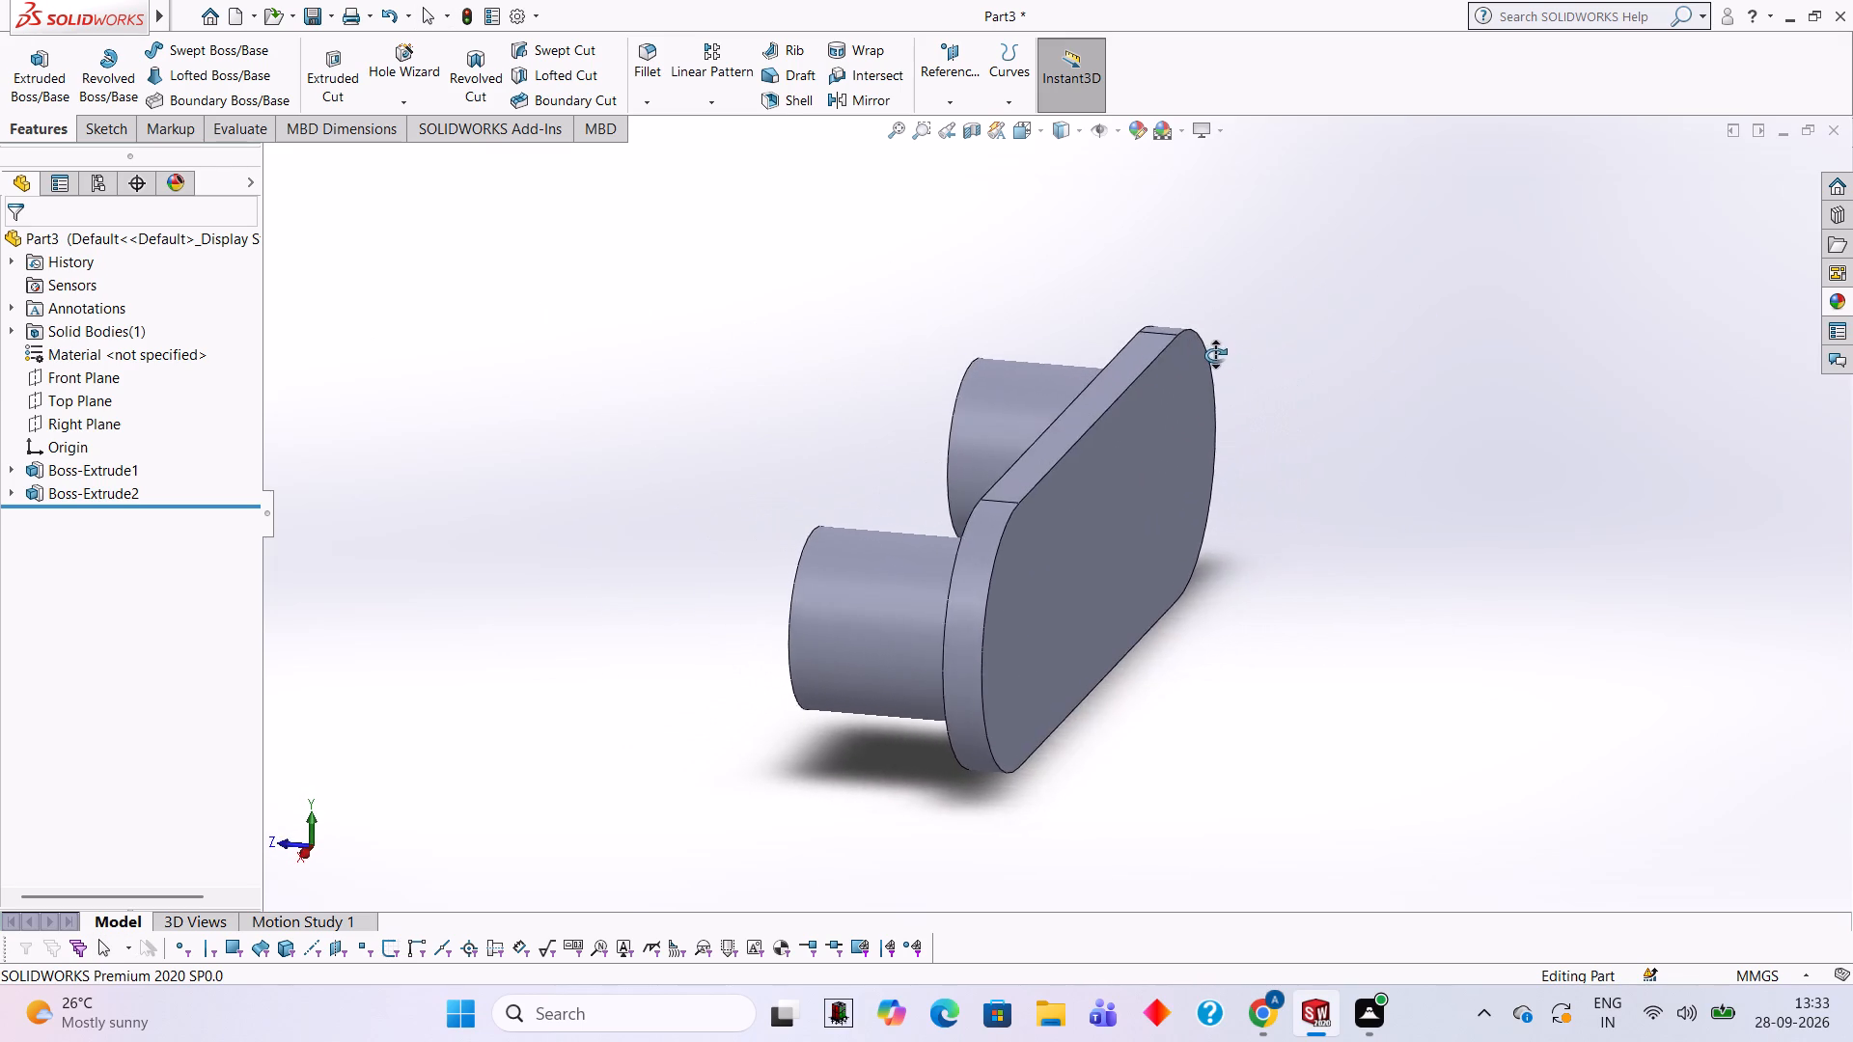
middle_drag(1215, 355, 1231, 364)
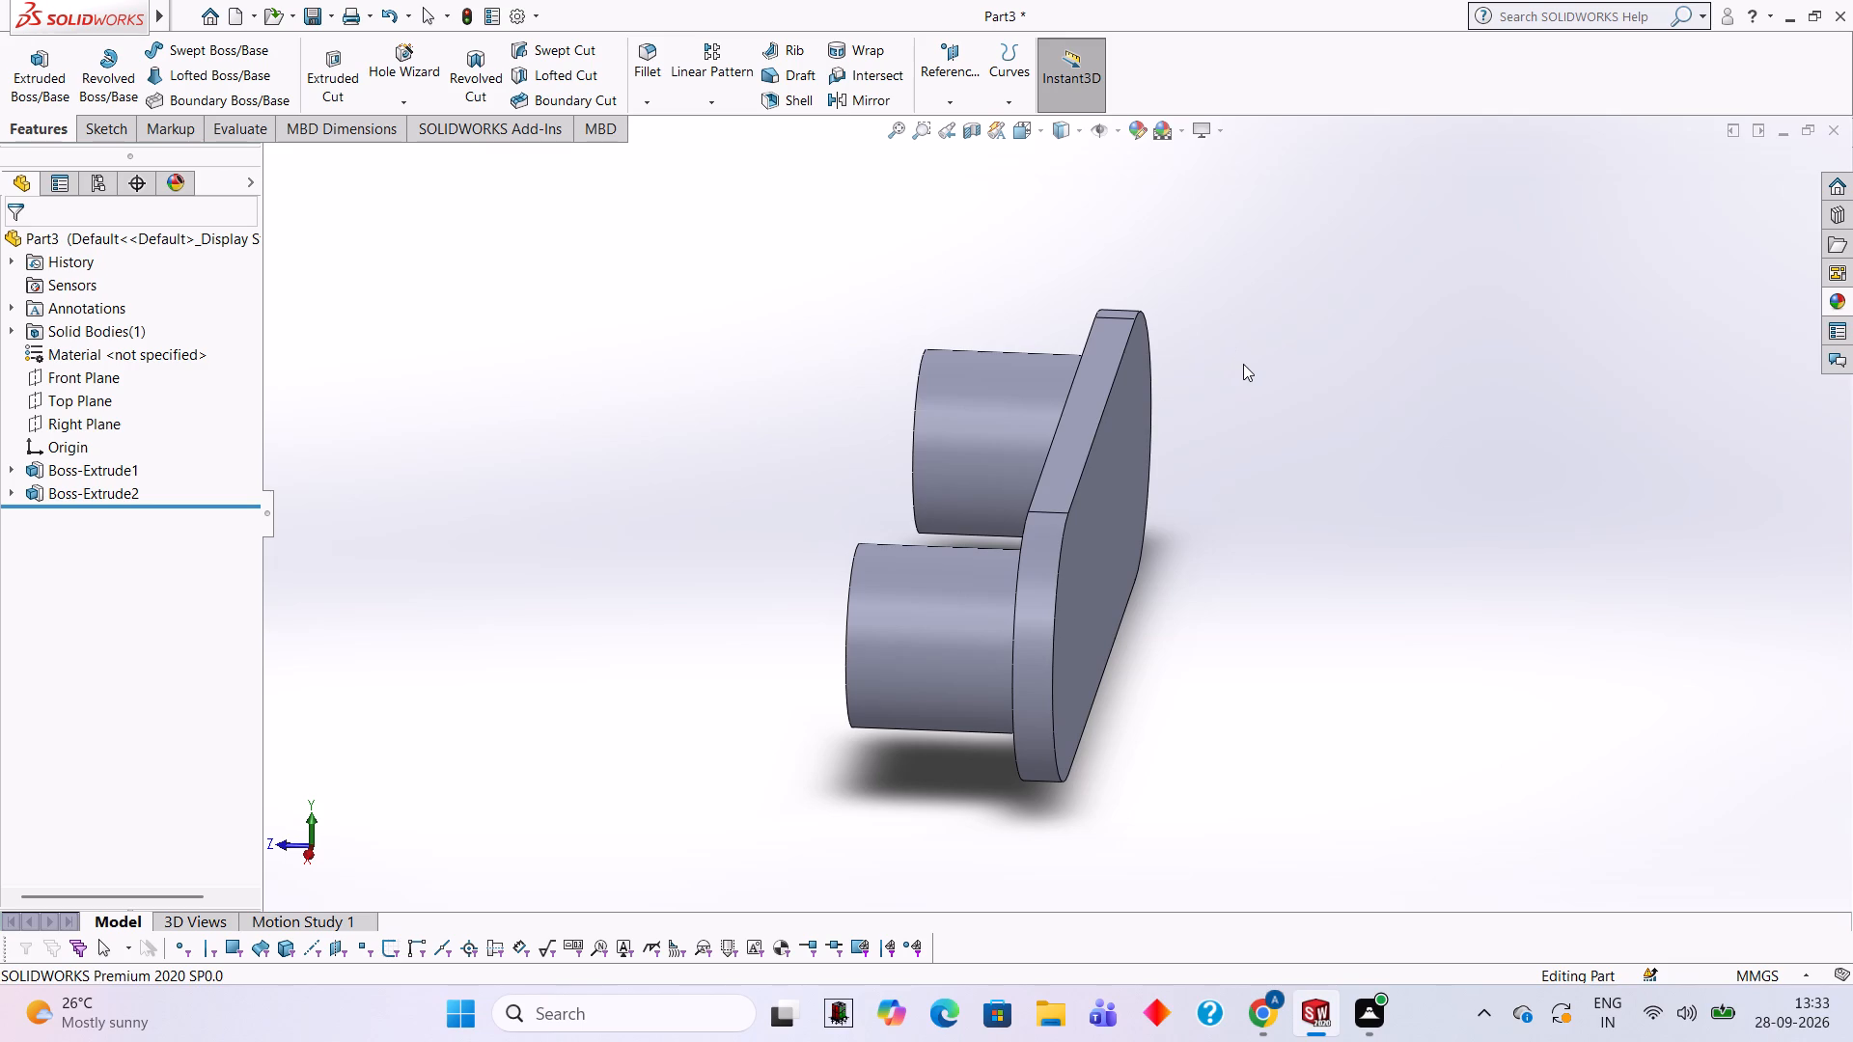
middle_drag(1278, 407, 1341, 446)
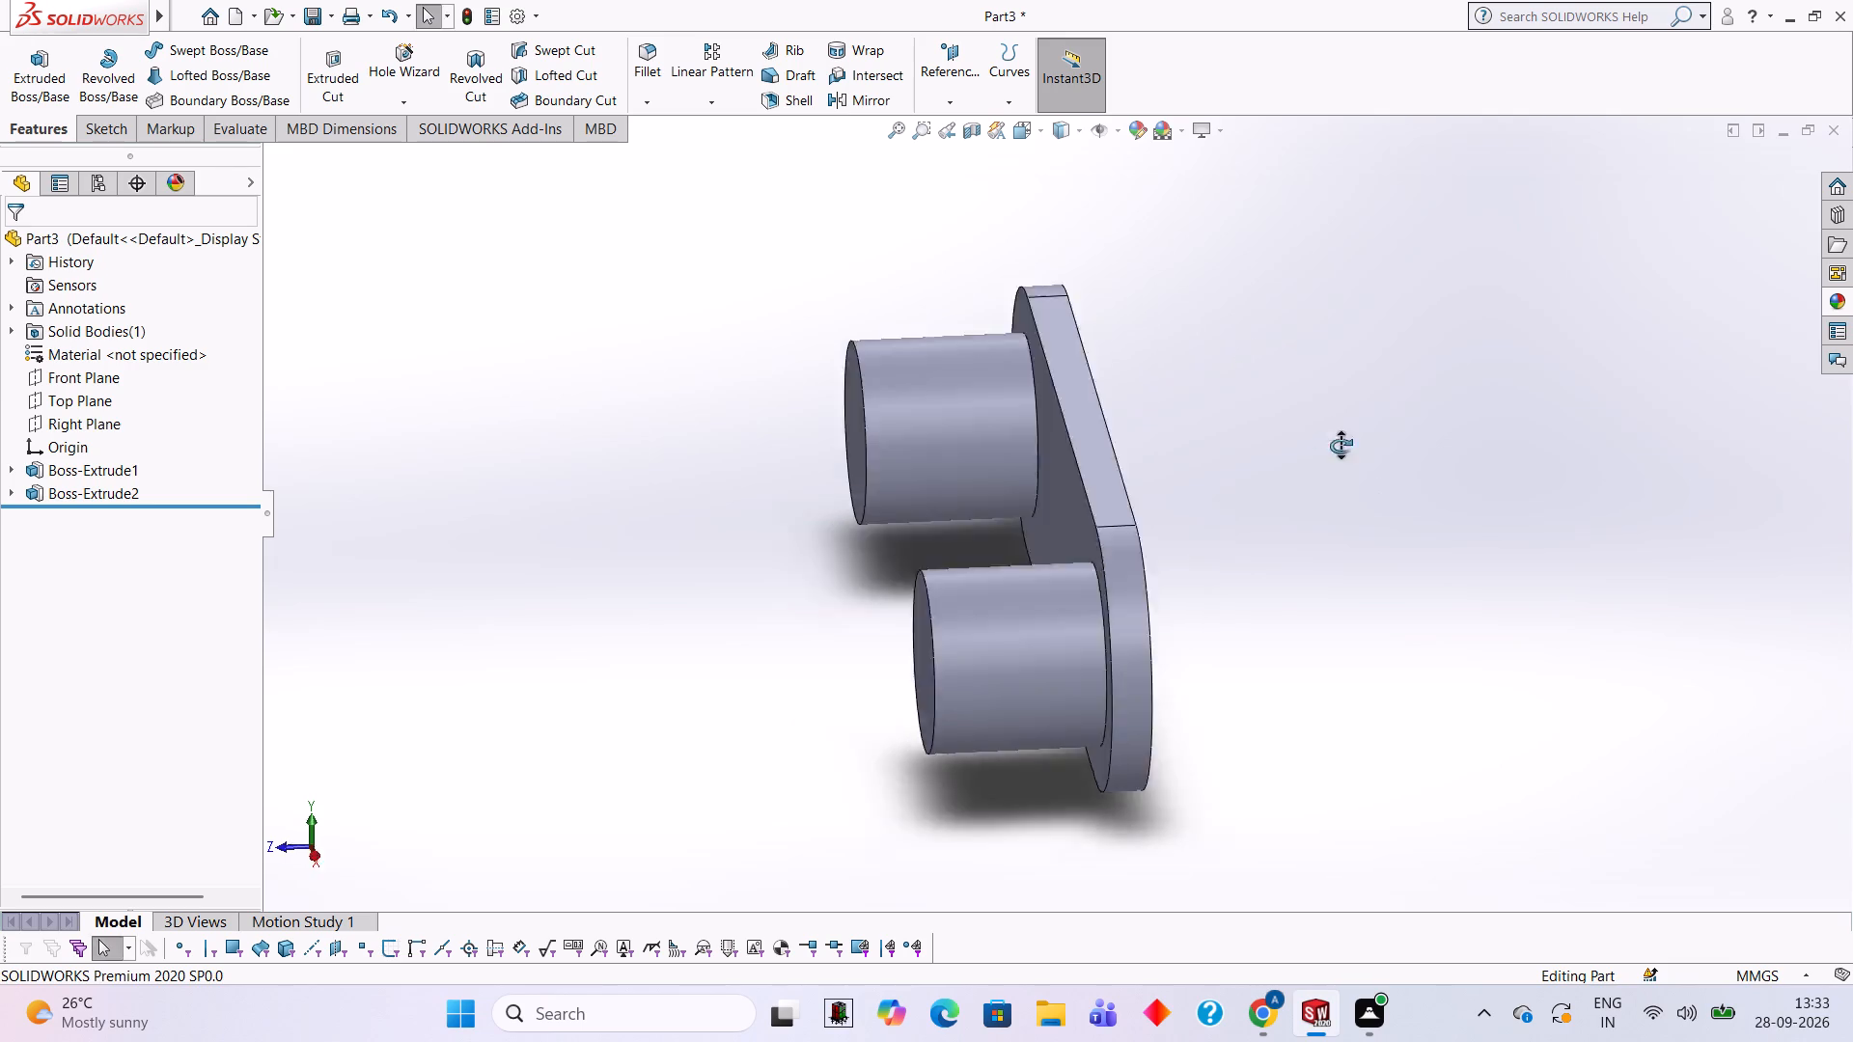
middle_drag(1341, 446, 1363, 369)
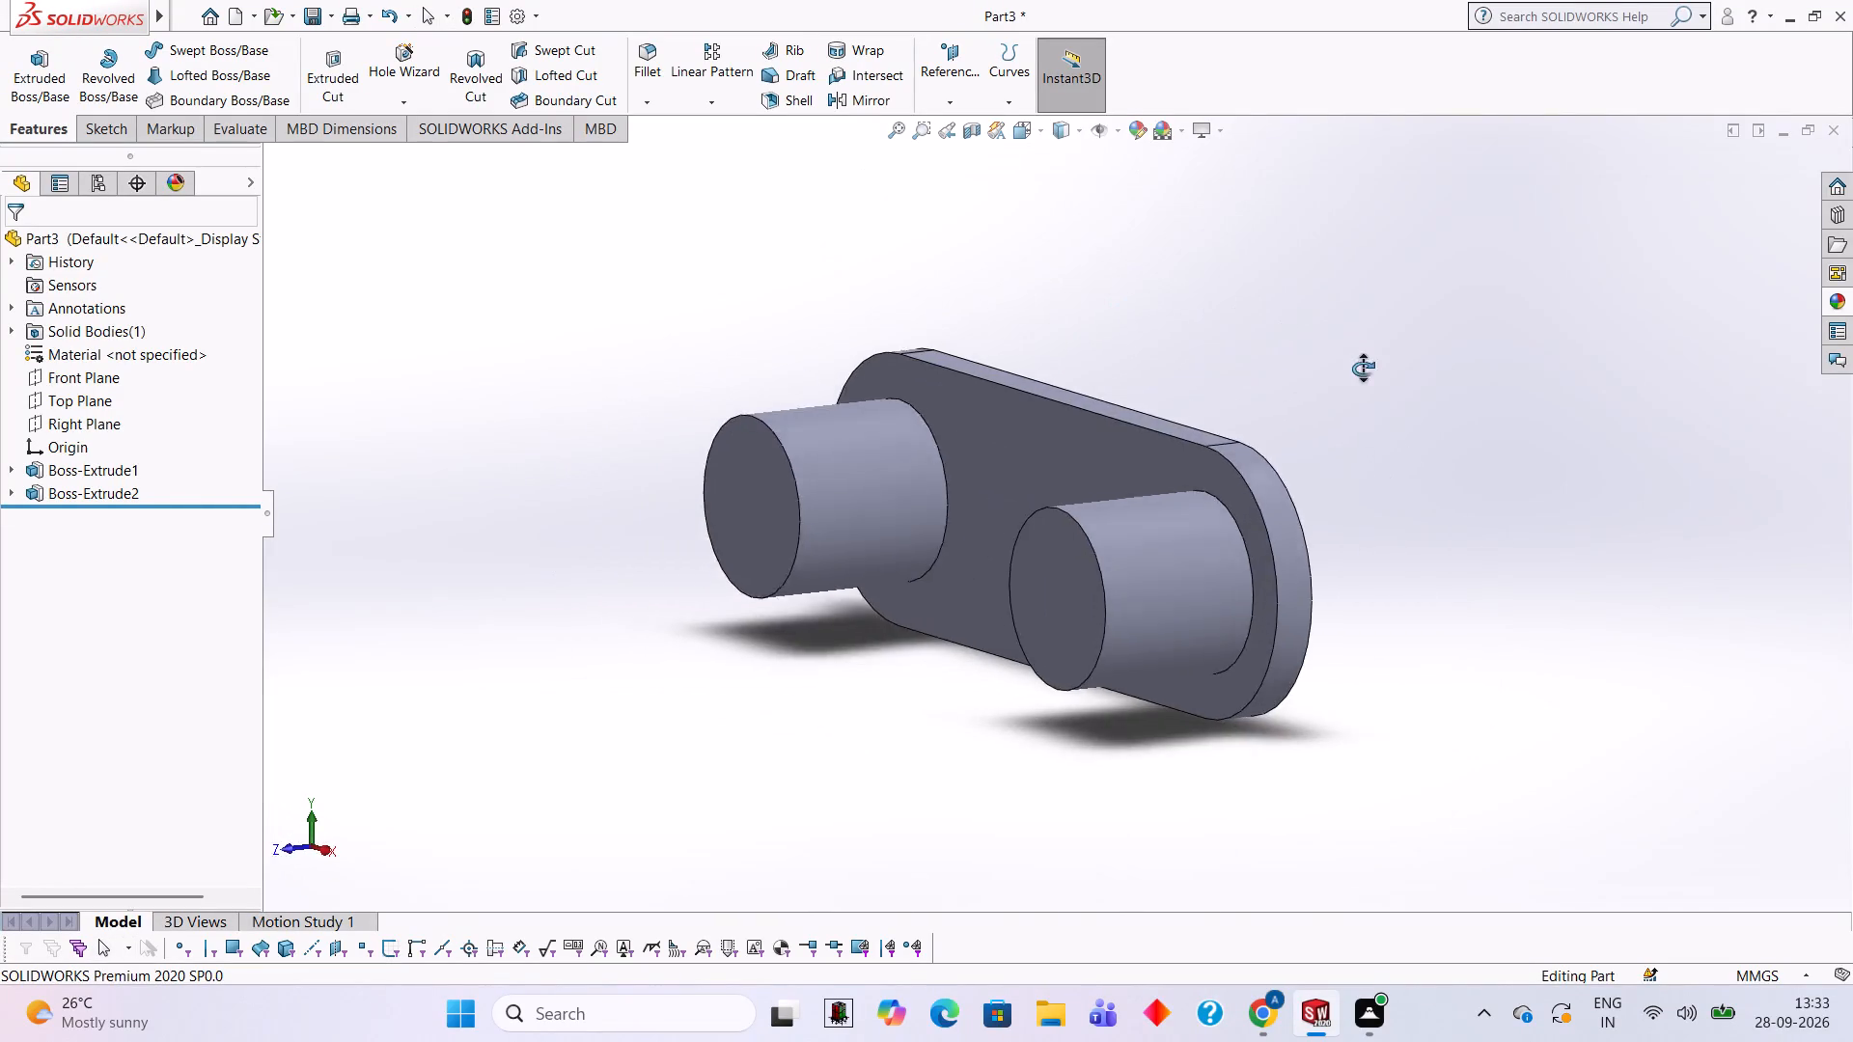
middle_drag(1363, 369, 1372, 379)
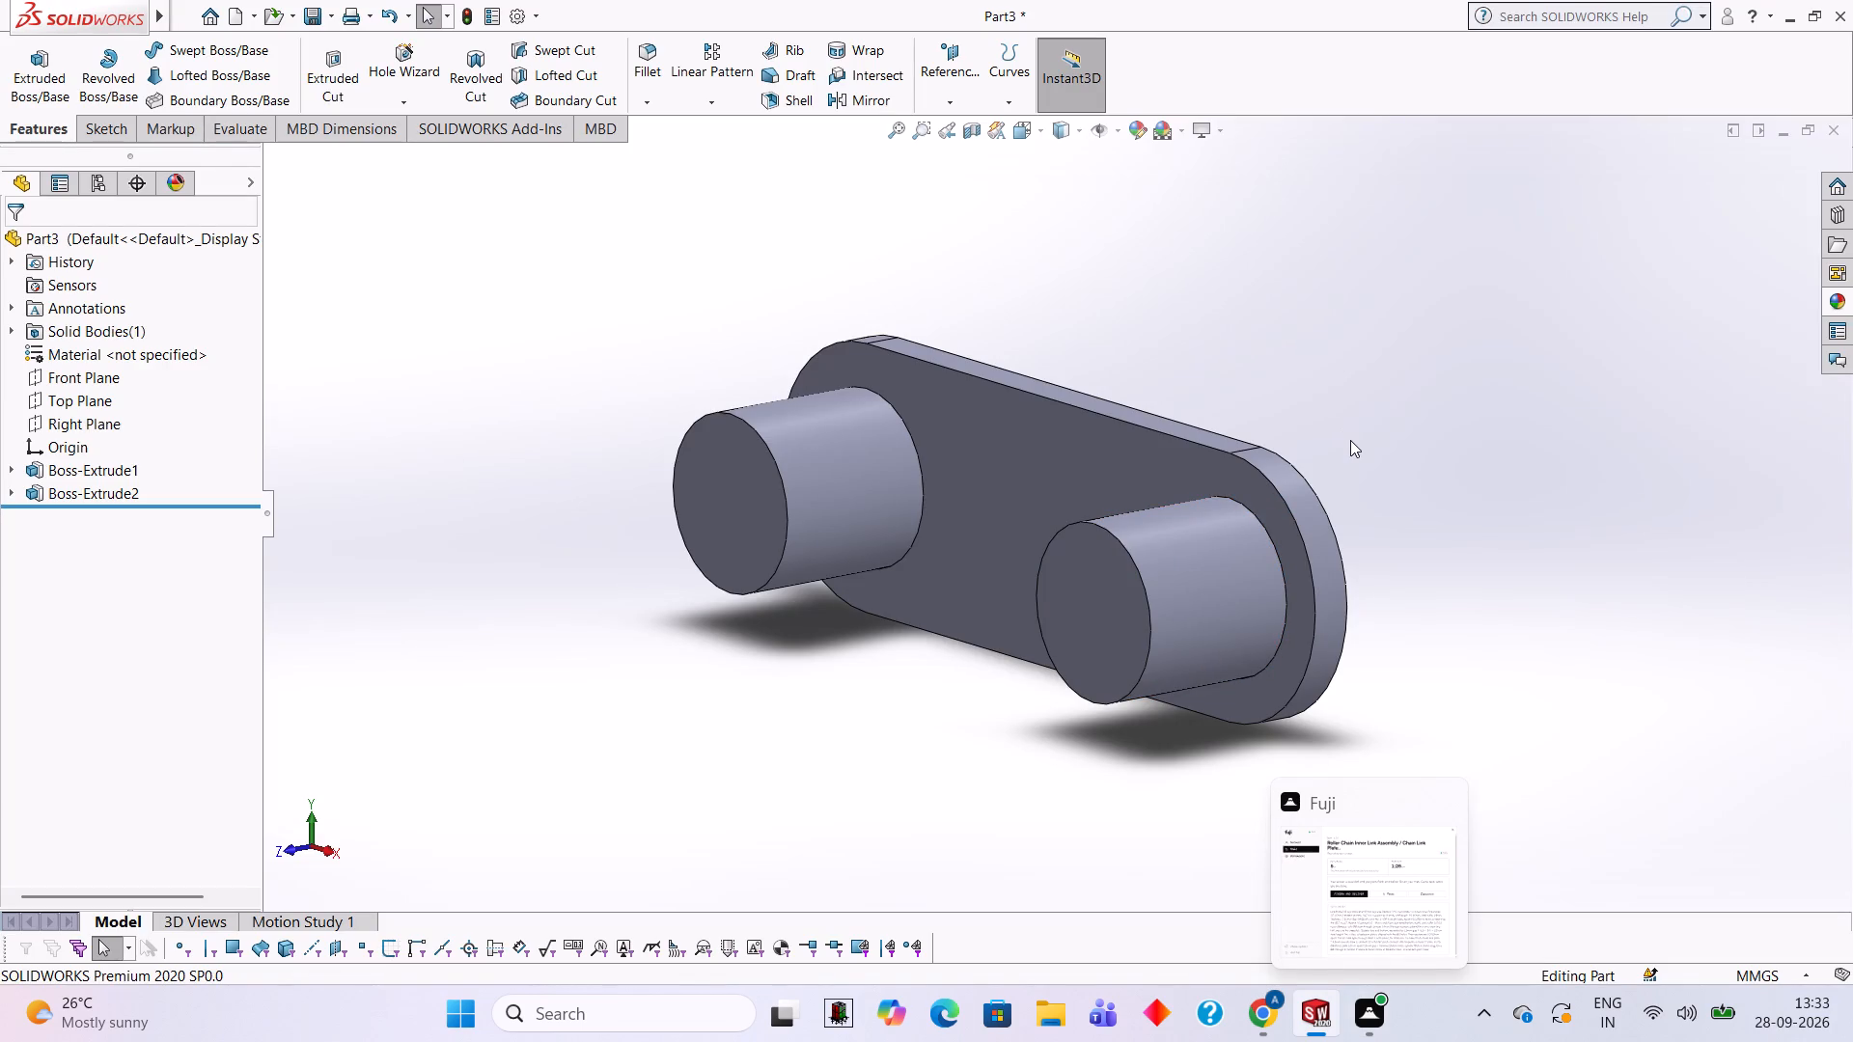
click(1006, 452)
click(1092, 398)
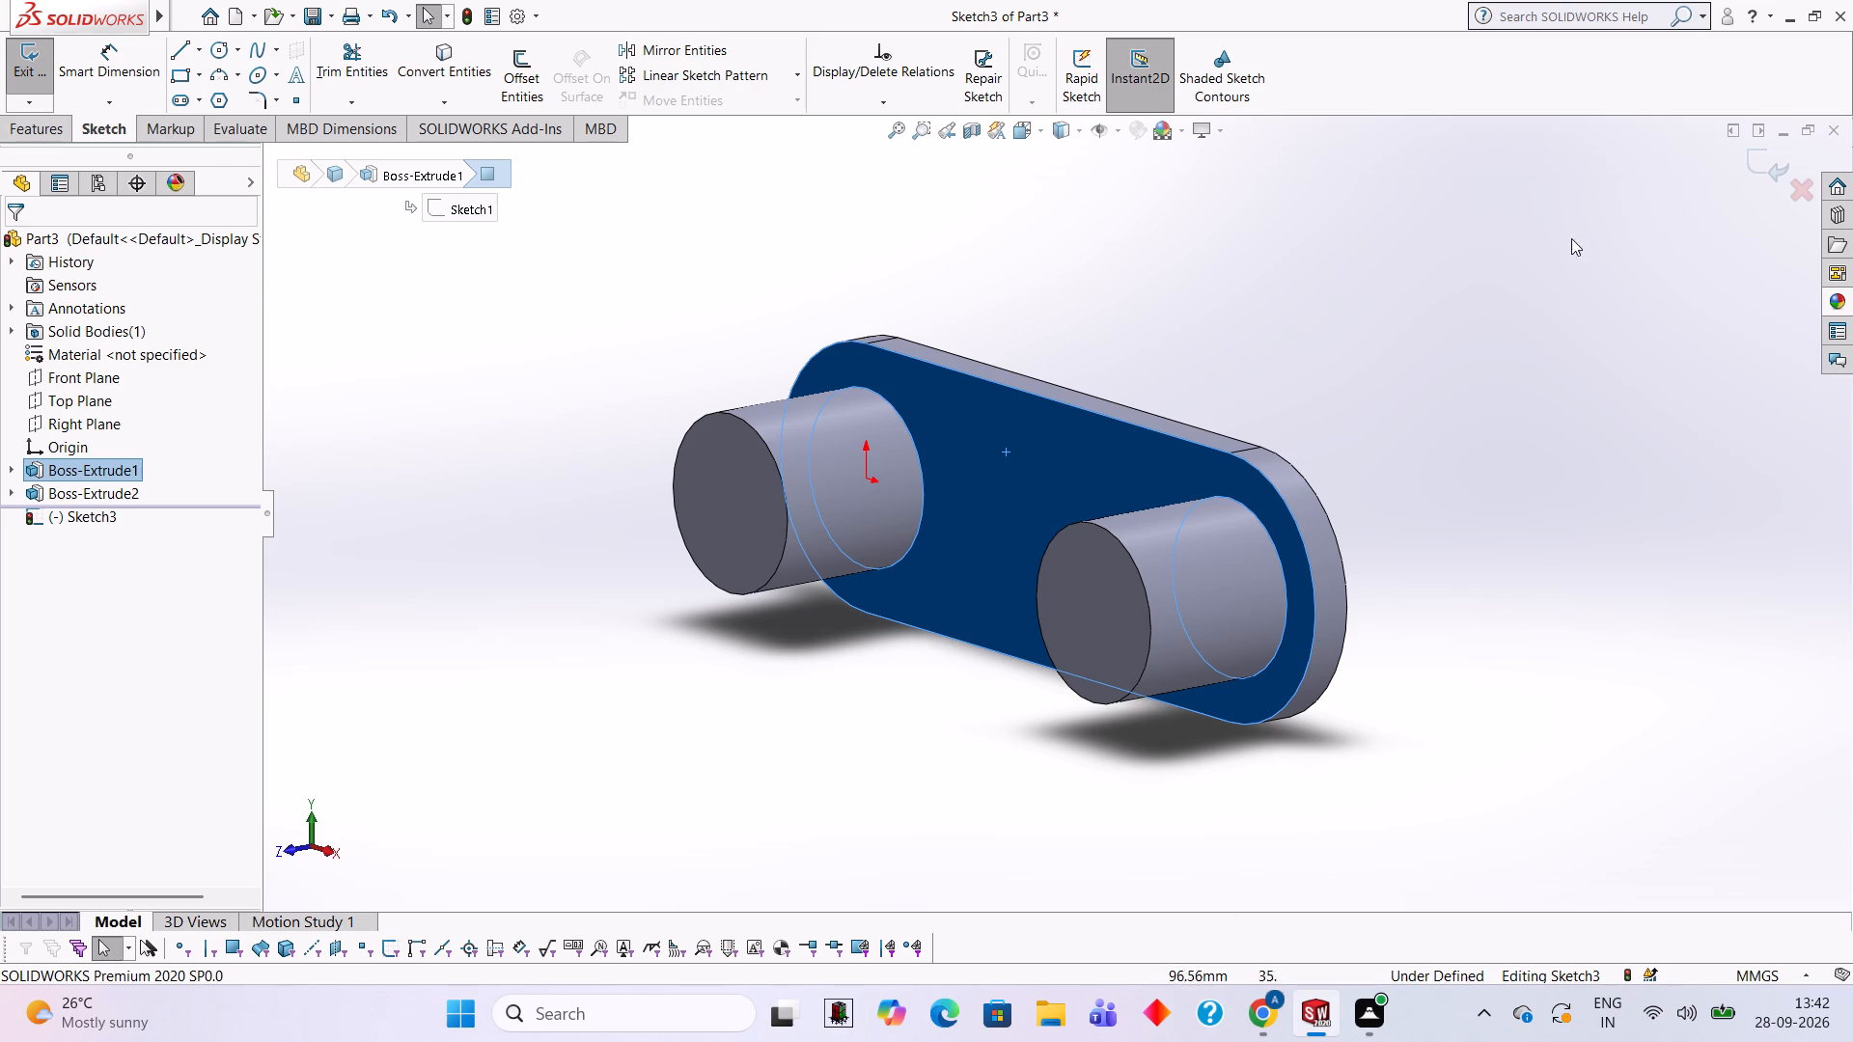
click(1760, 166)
Start a sketch on the circular end face of the pin farther from the origin, viewed straight on.
click(1108, 597)
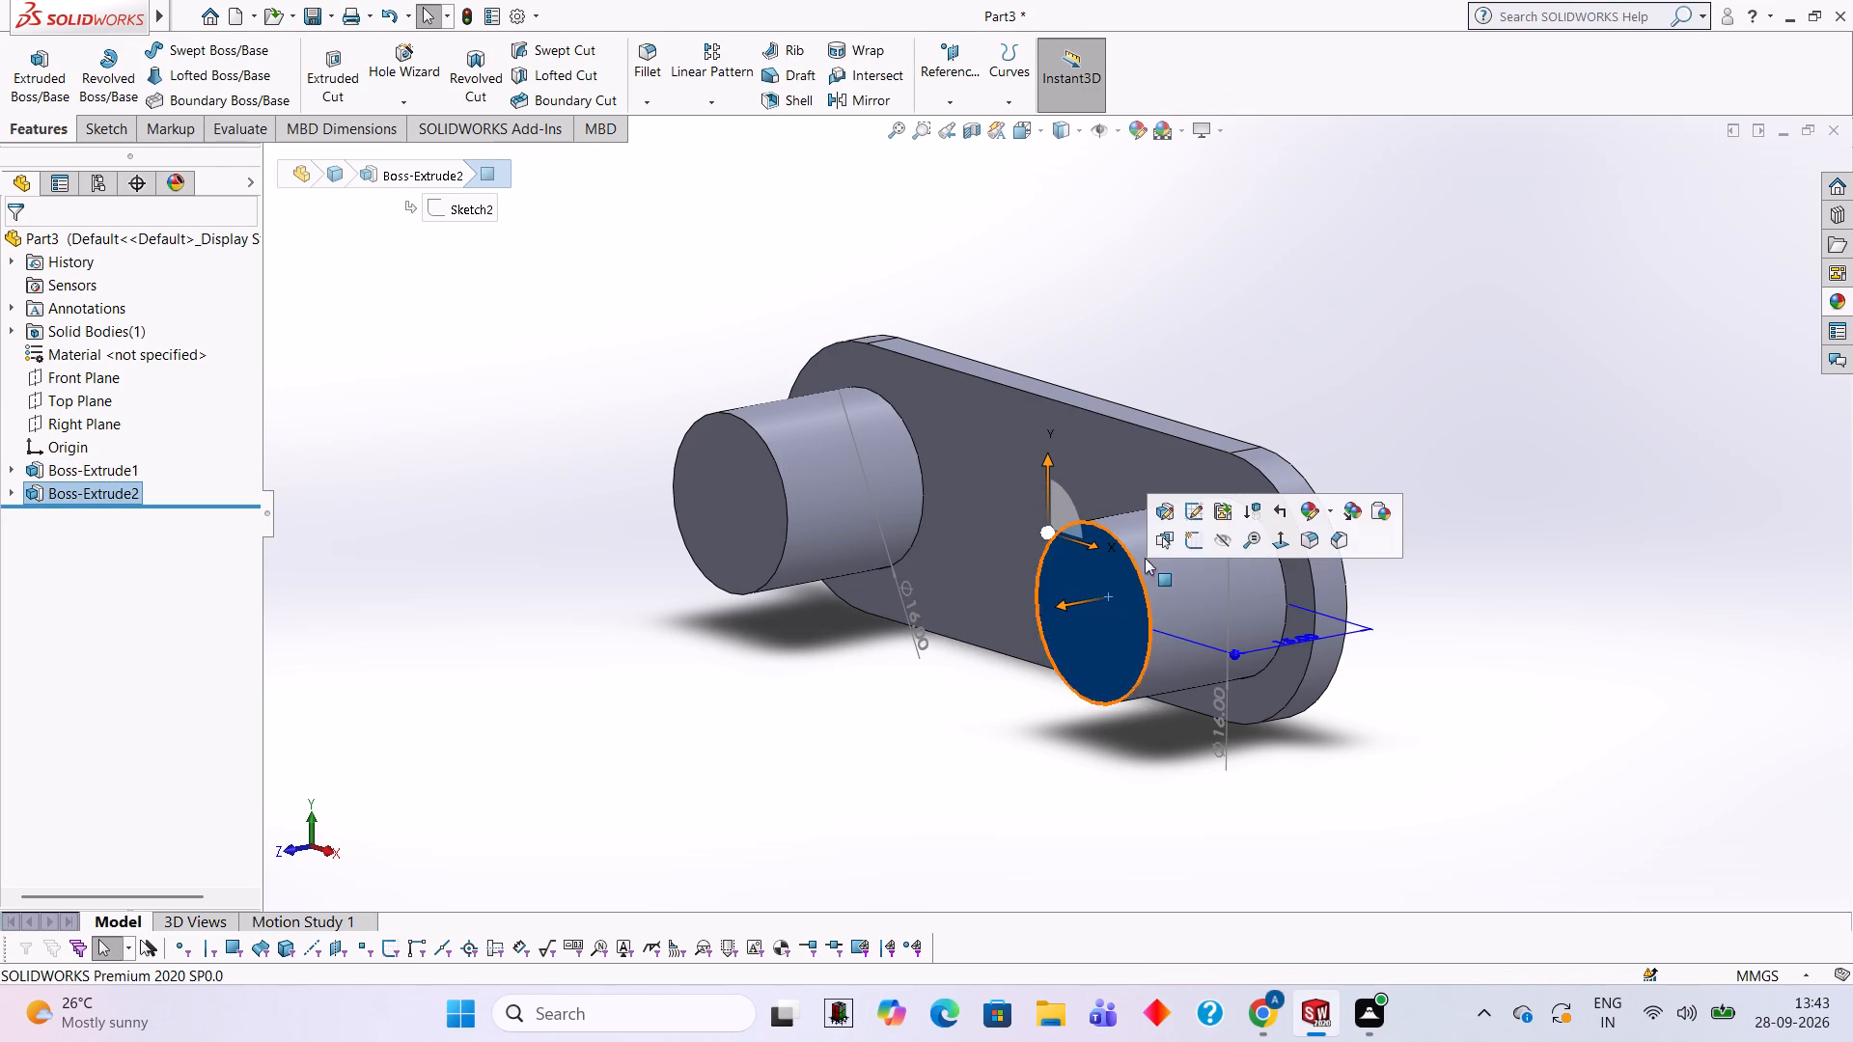
click(1190, 537)
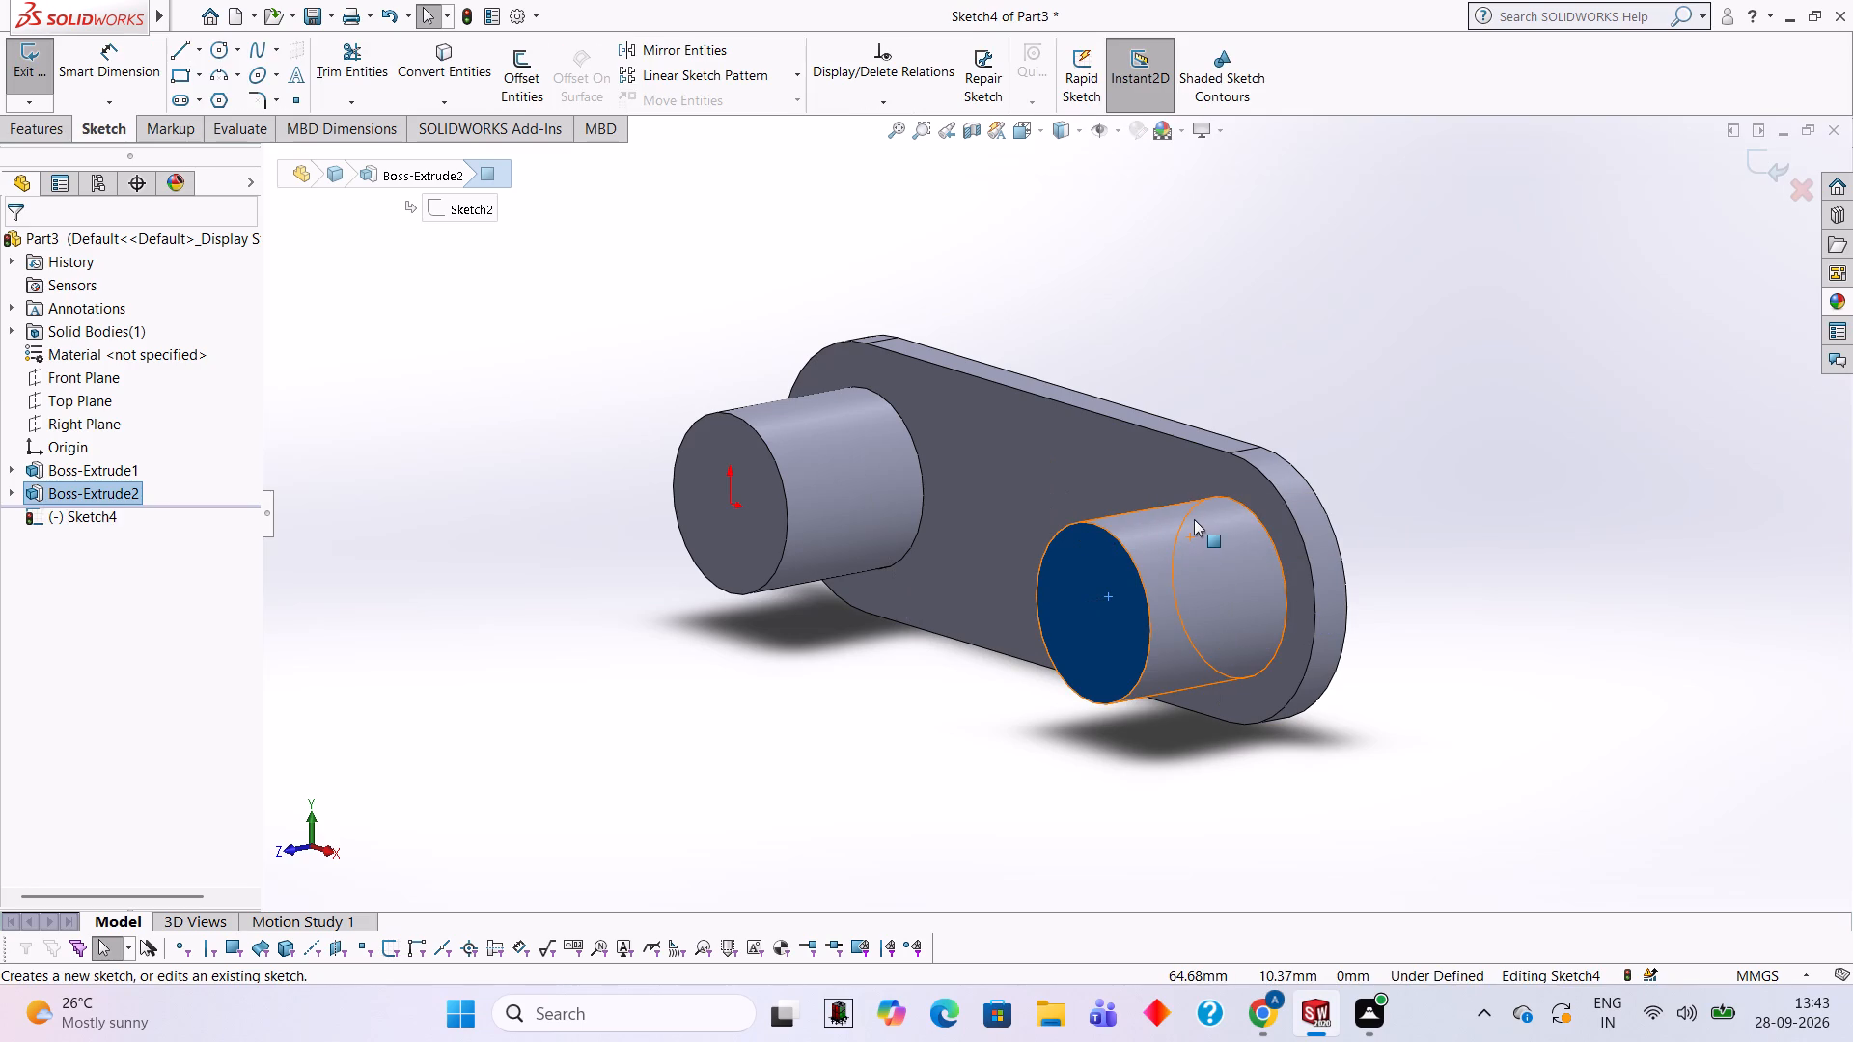
key(ctrl+8)
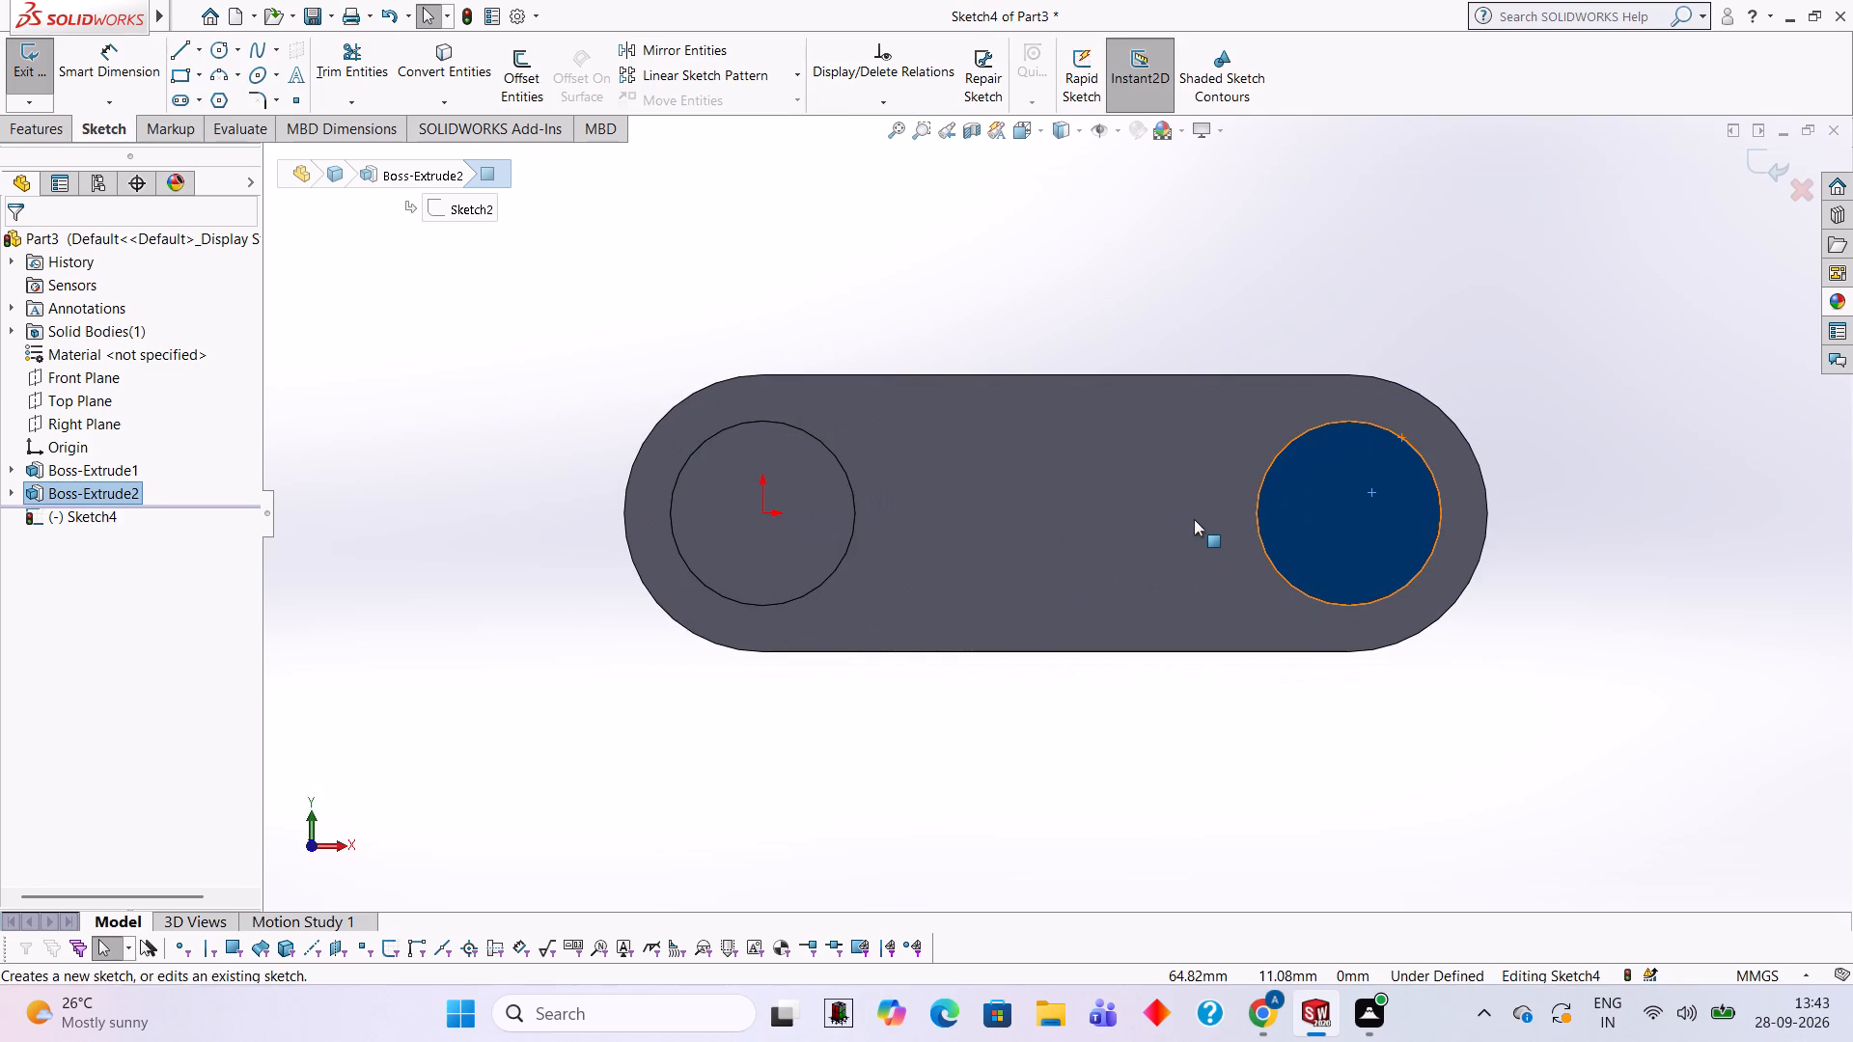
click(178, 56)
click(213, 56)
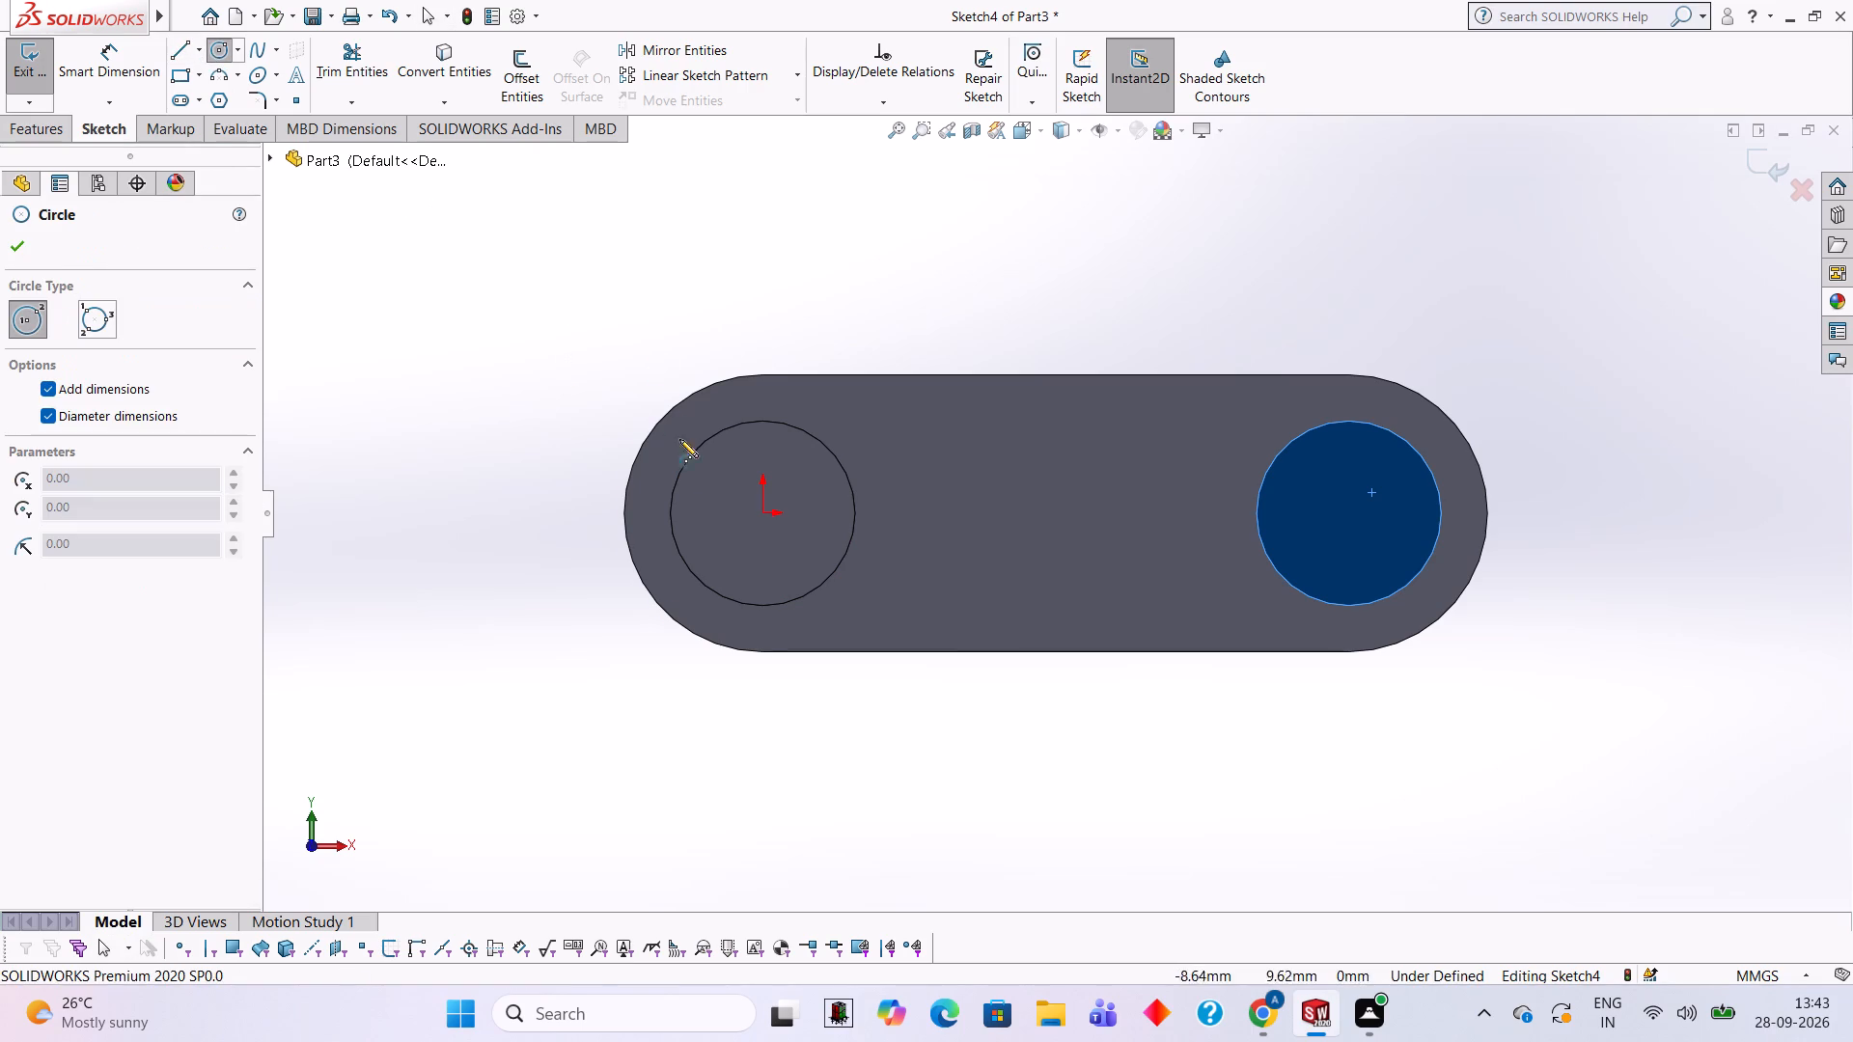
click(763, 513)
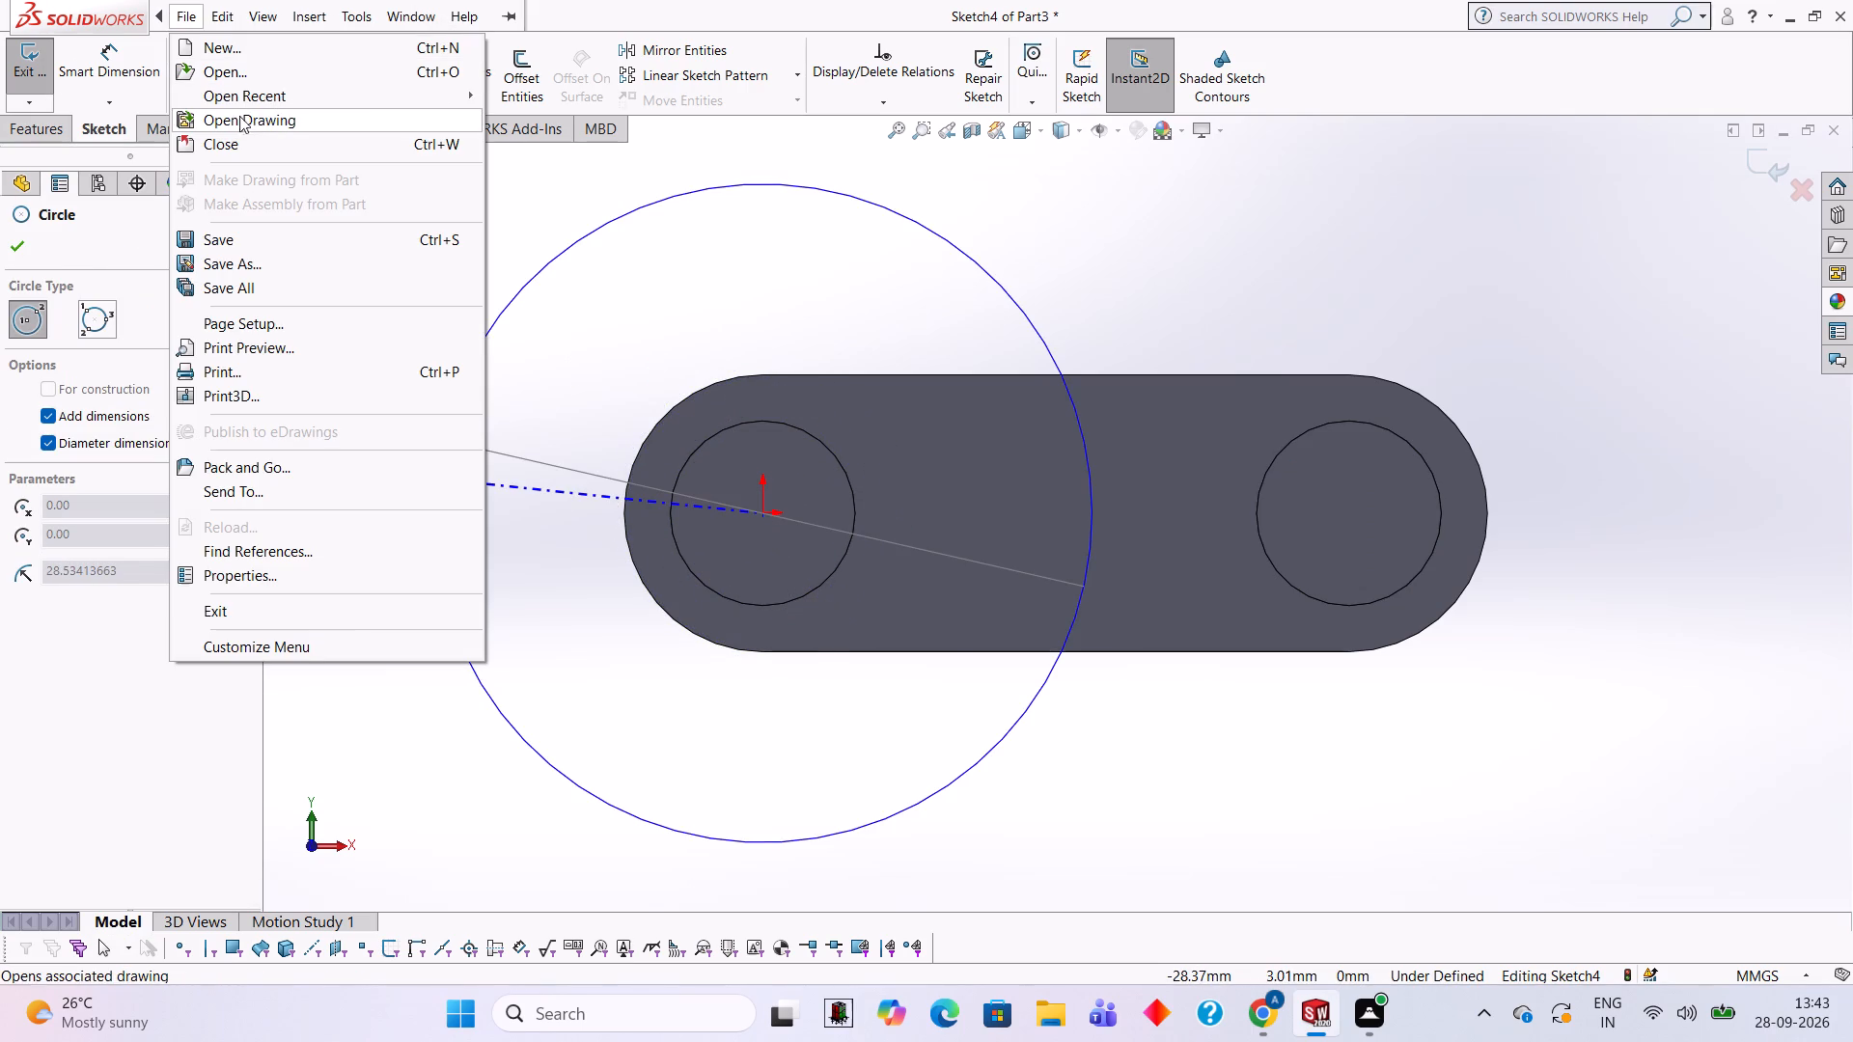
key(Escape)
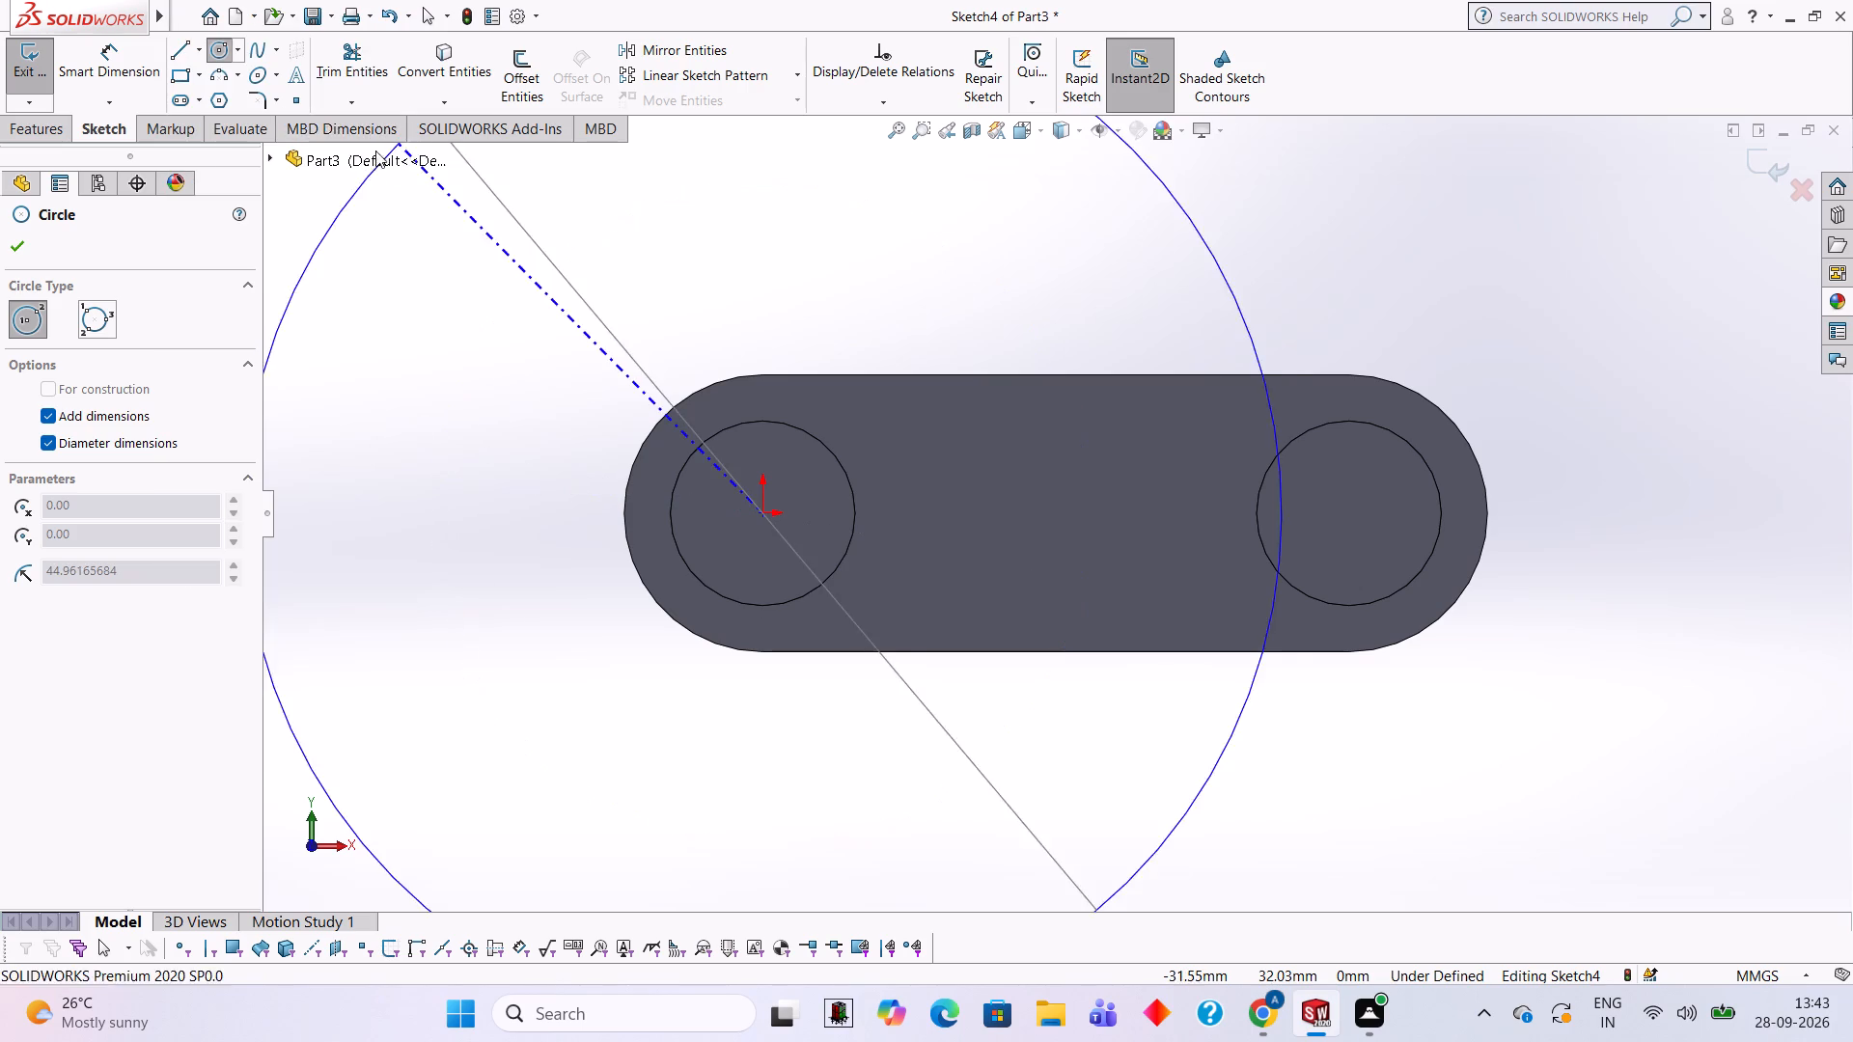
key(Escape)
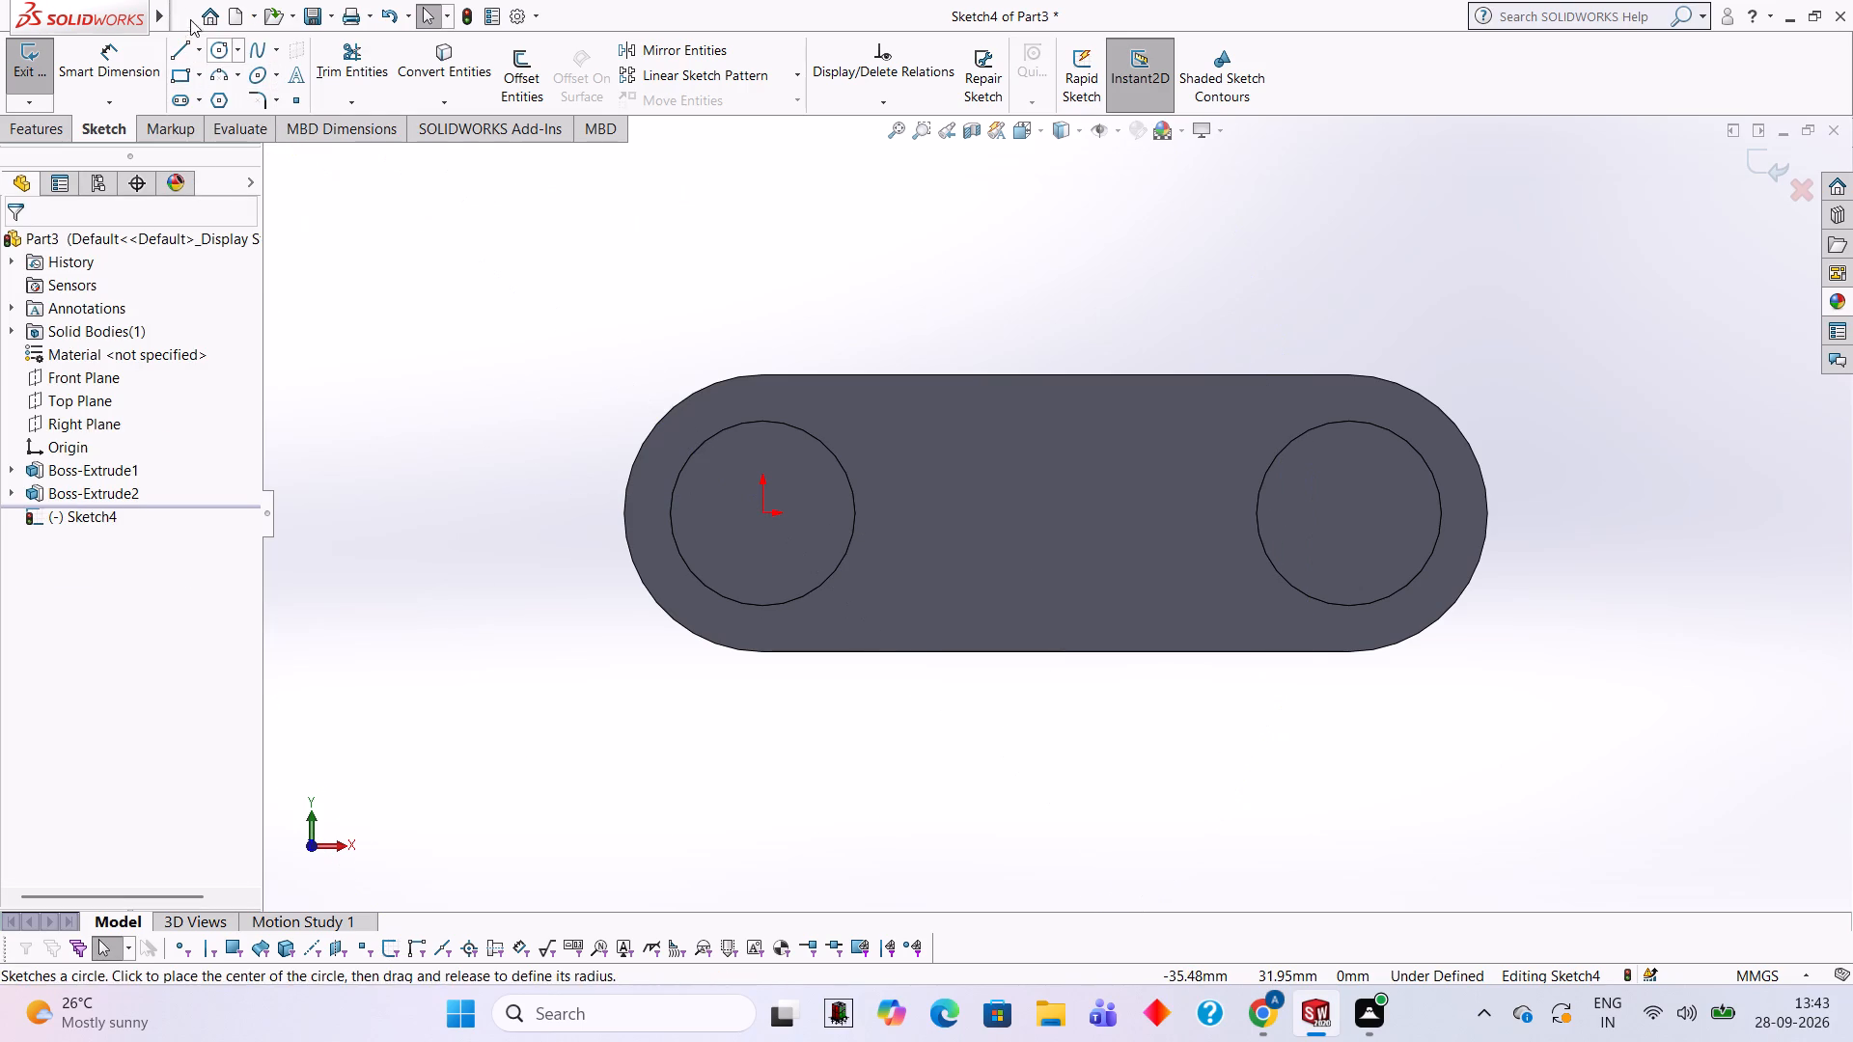
Sketch two circles of 12 mm radius concentric with the pins, with automatic and diameter dimensions turned off.
click(221, 41)
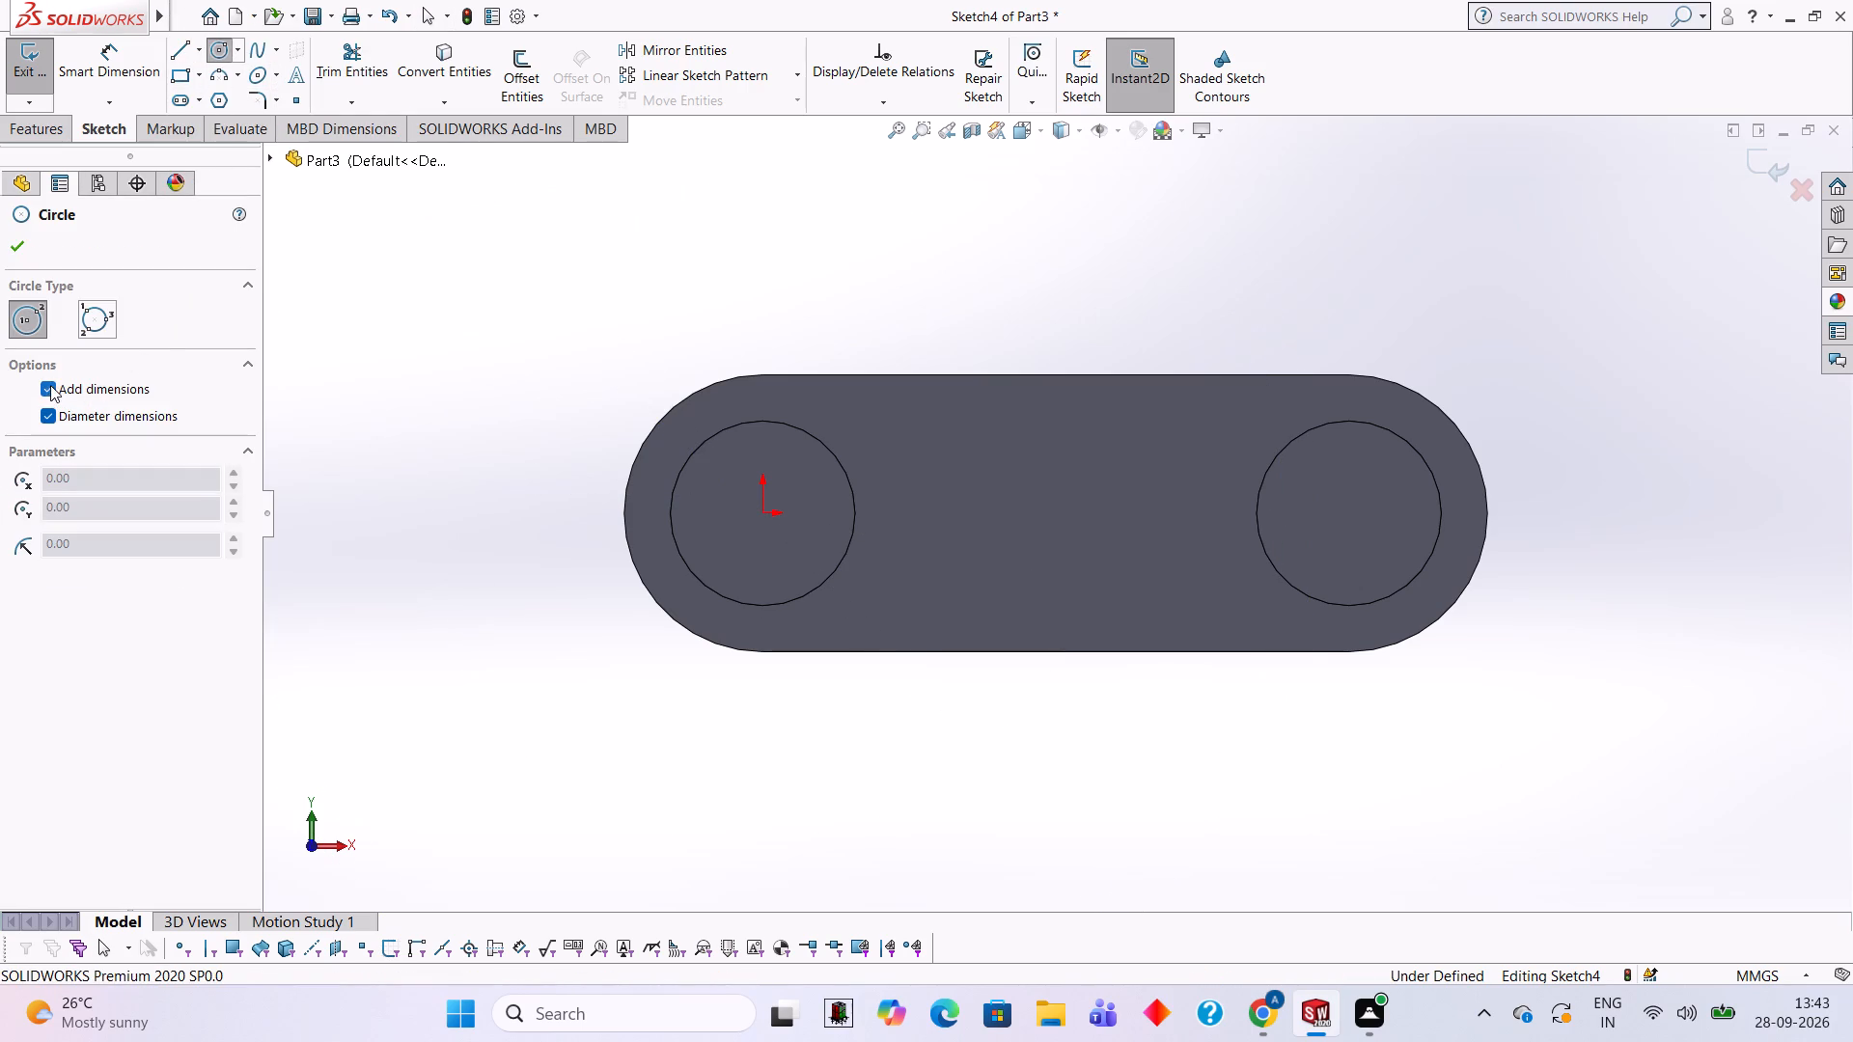
click(50, 385)
click(44, 412)
click(761, 511)
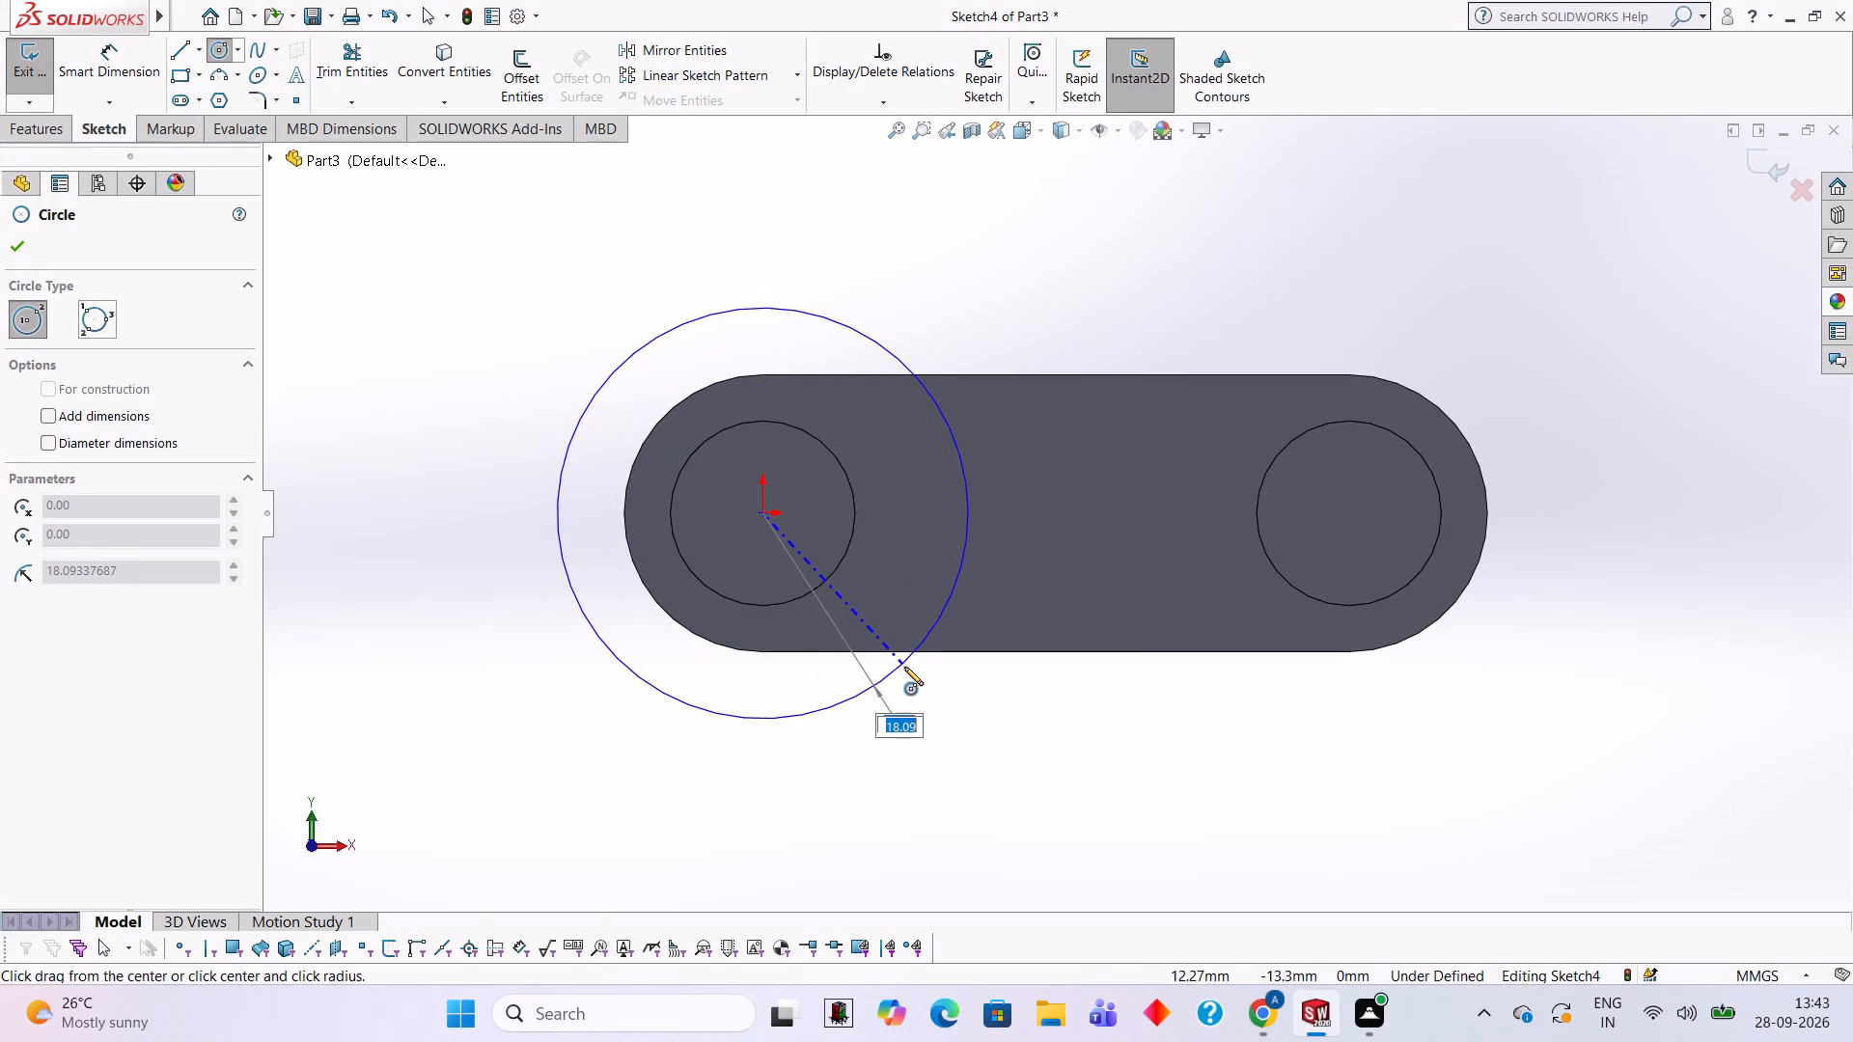
text(12)
key(Return)
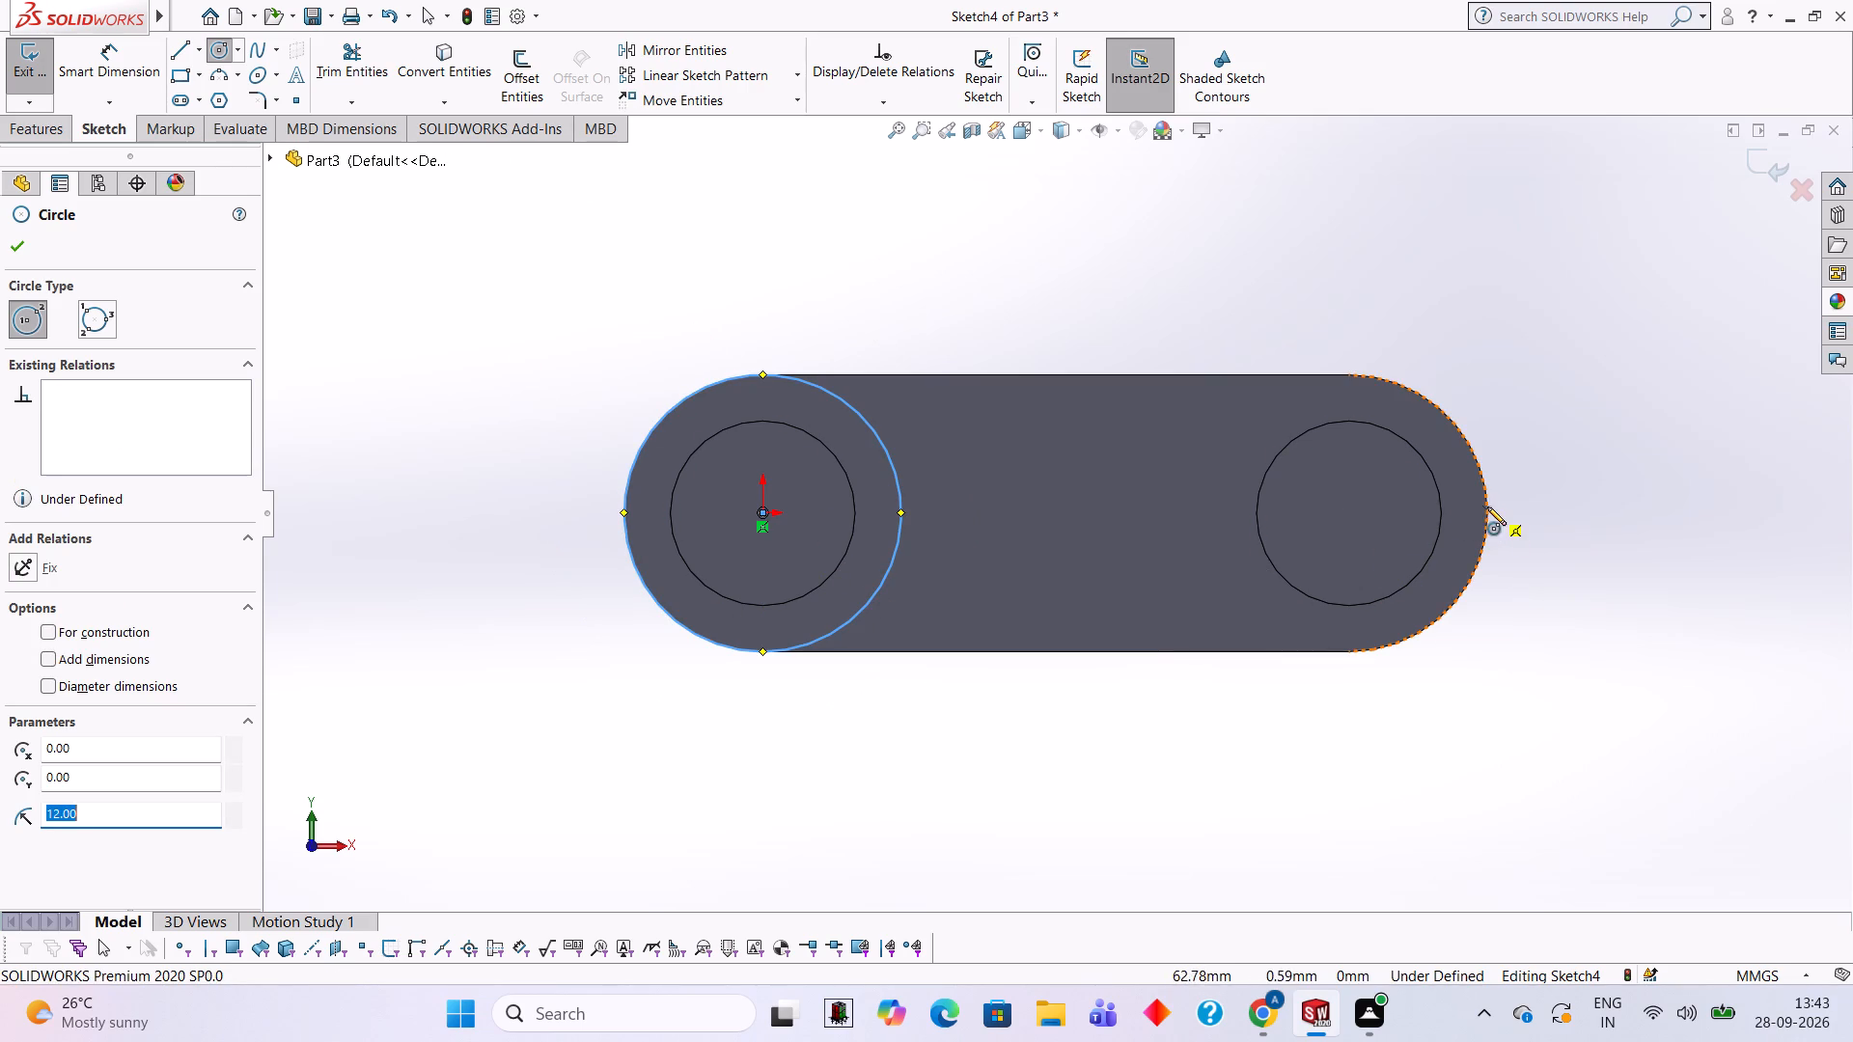
click(1349, 513)
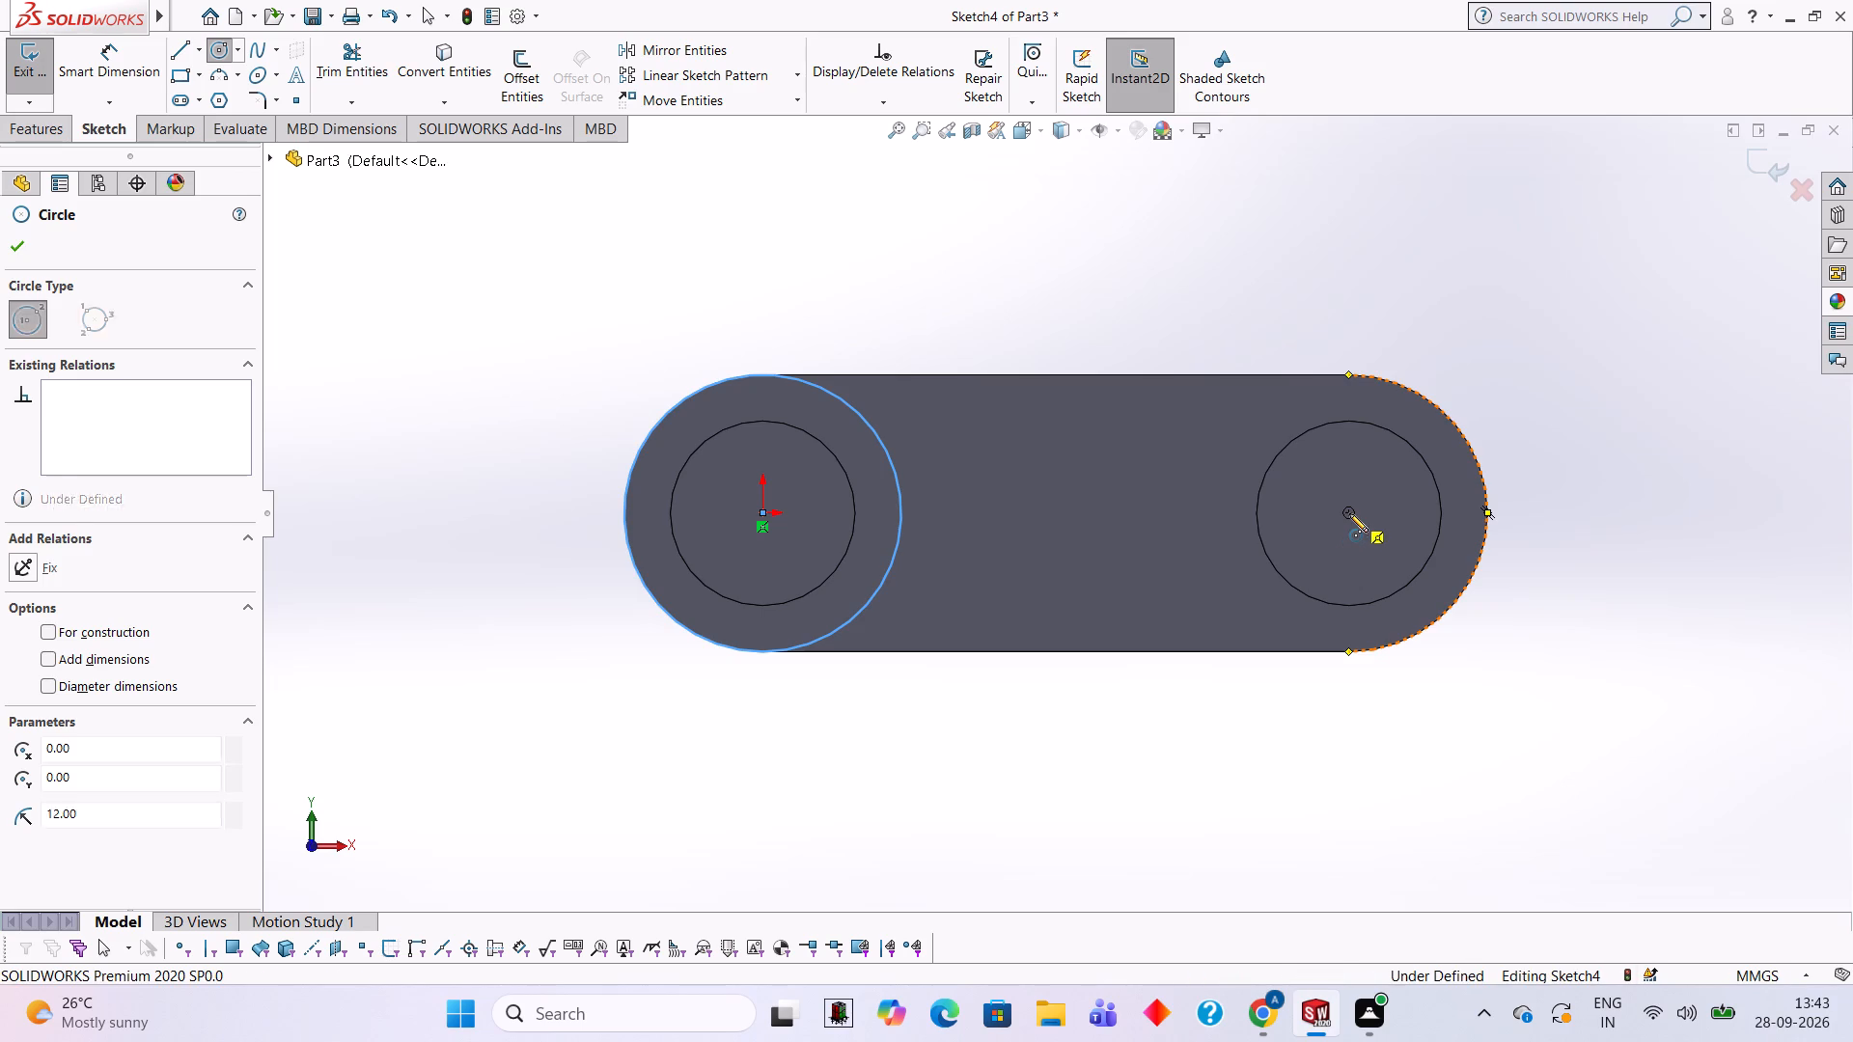
text(12)
key(Return)
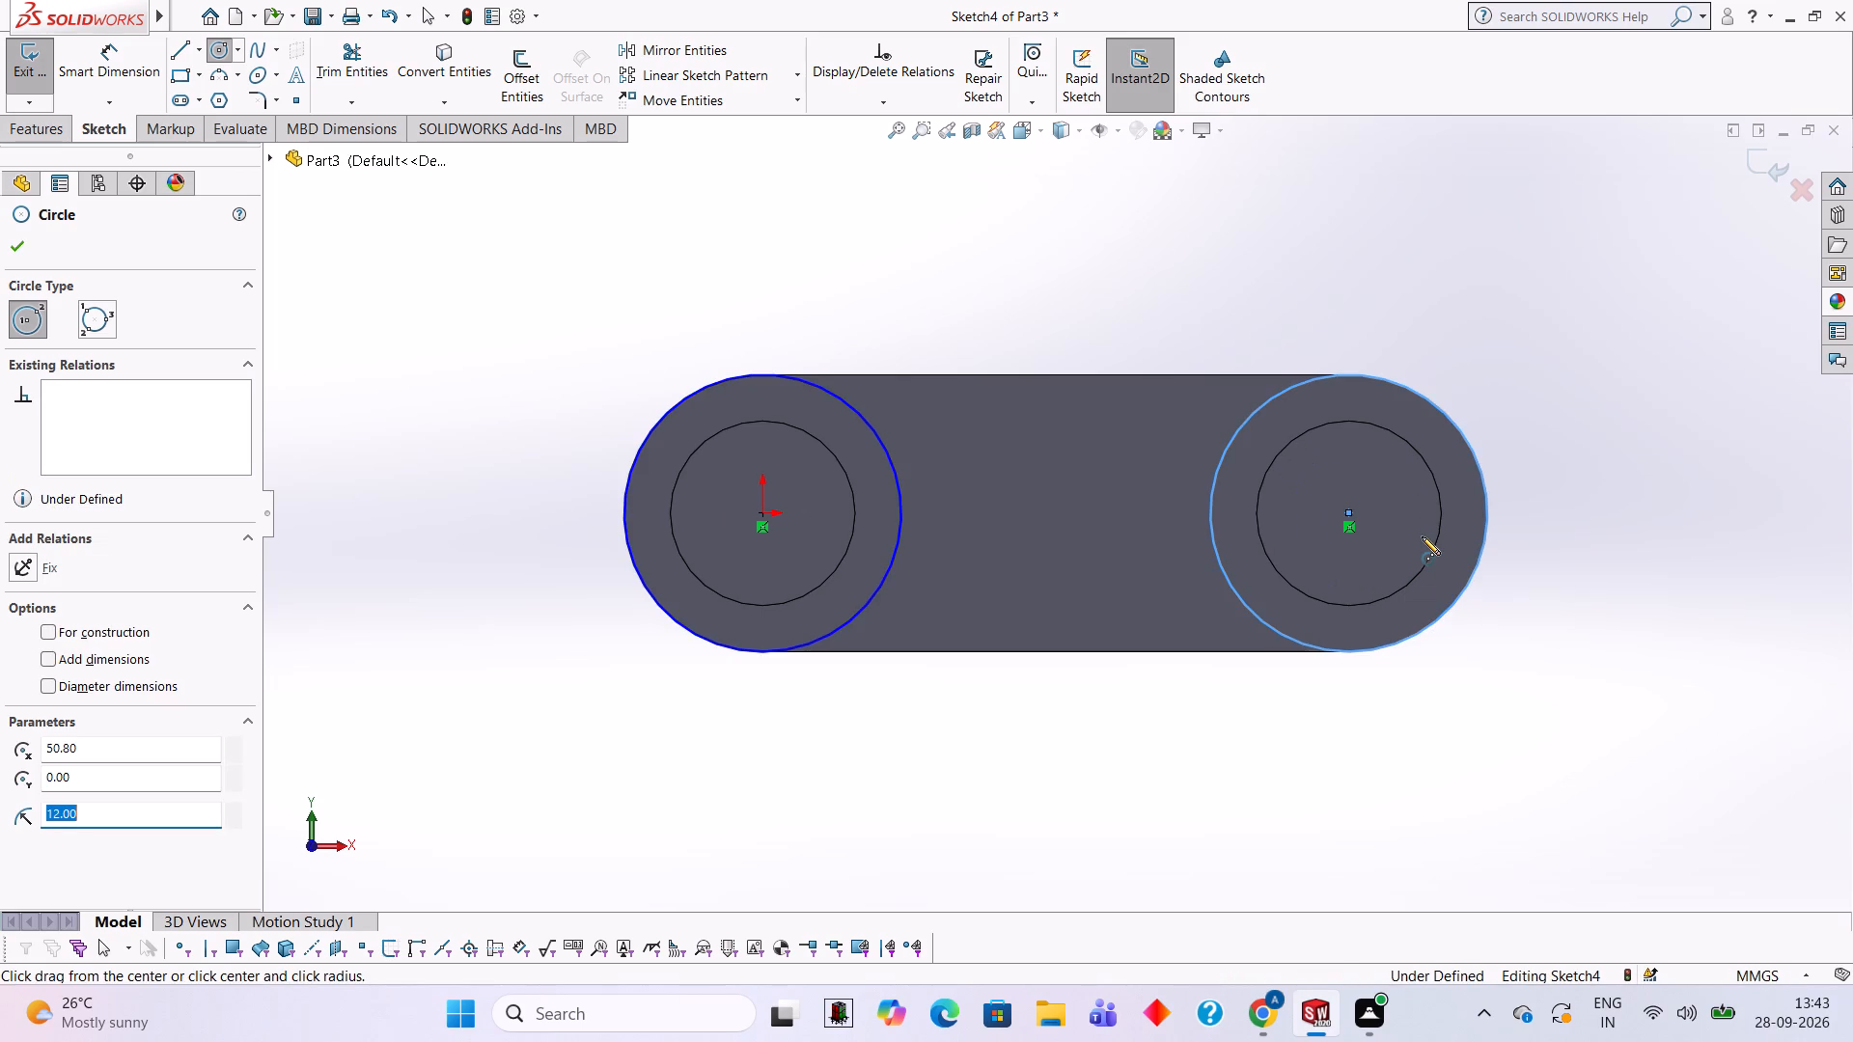
Draw connected lines joining the two circles along the plate's upper edge, down the far circle's vertical diameter, and back along the lower edge.
click(180, 43)
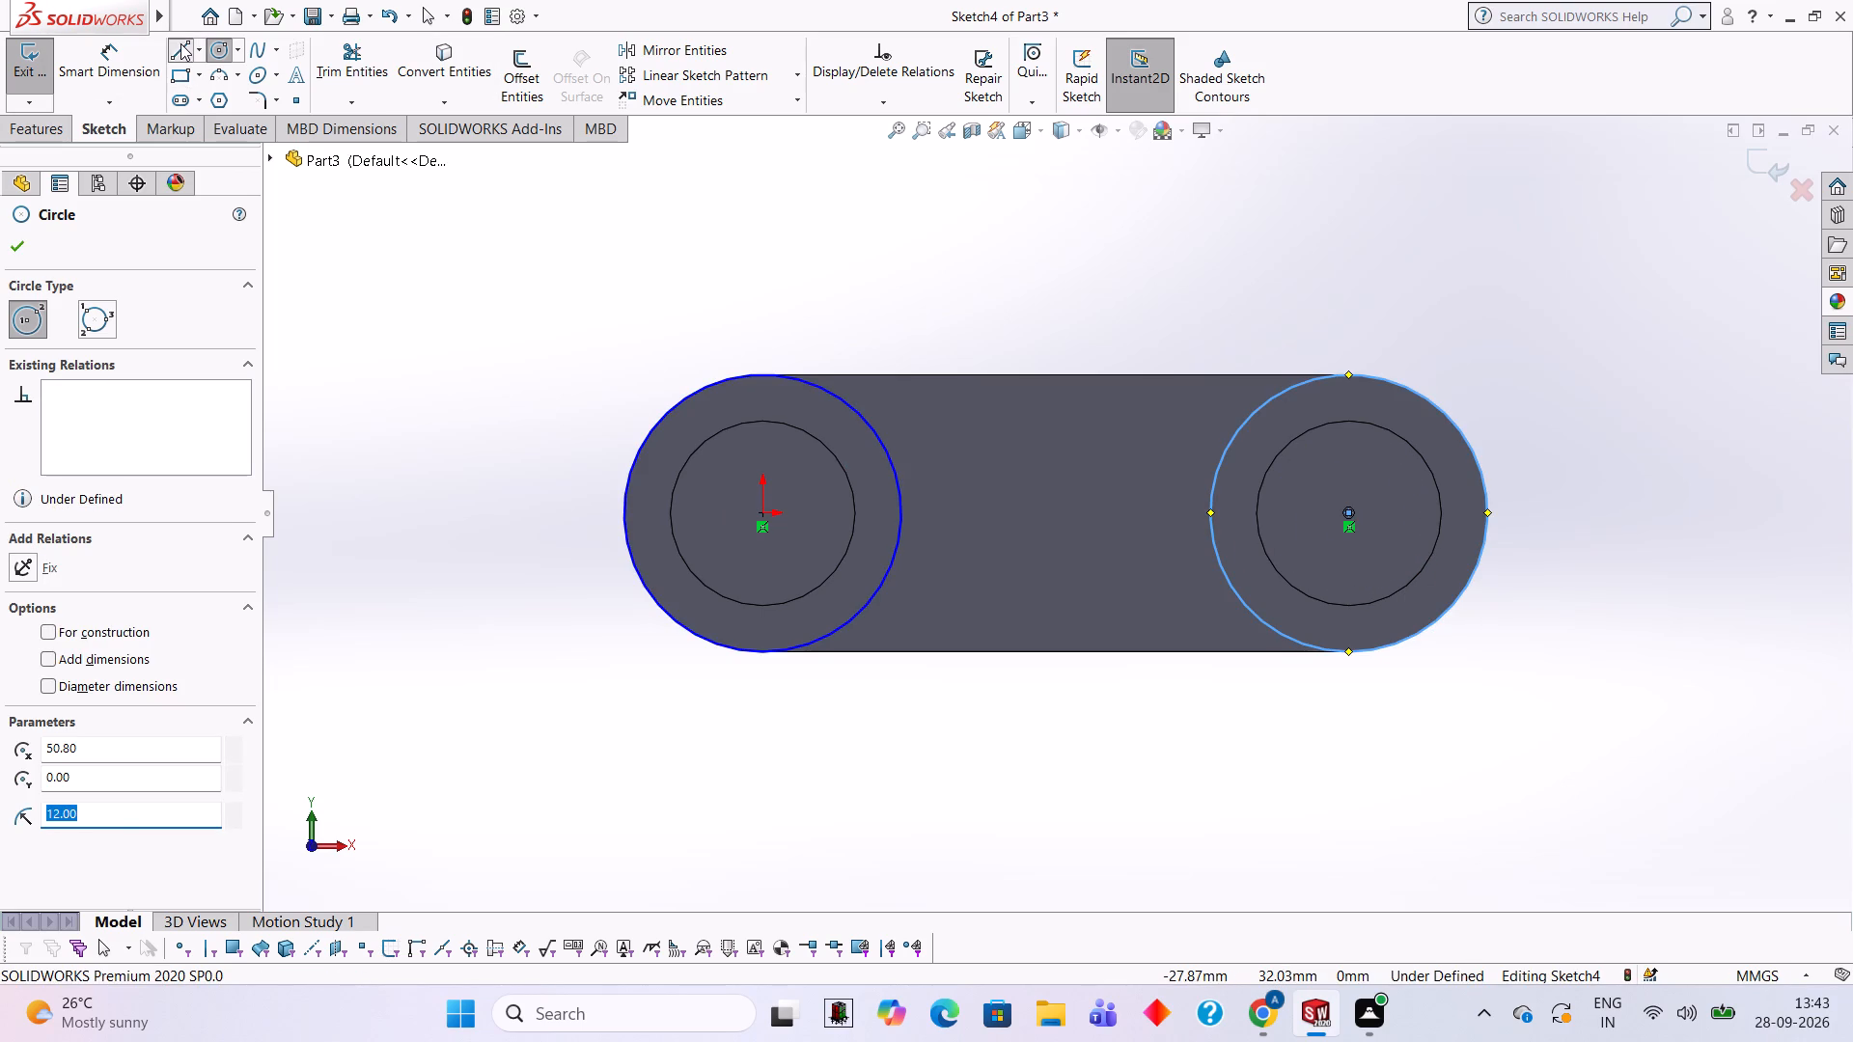
click(761, 371)
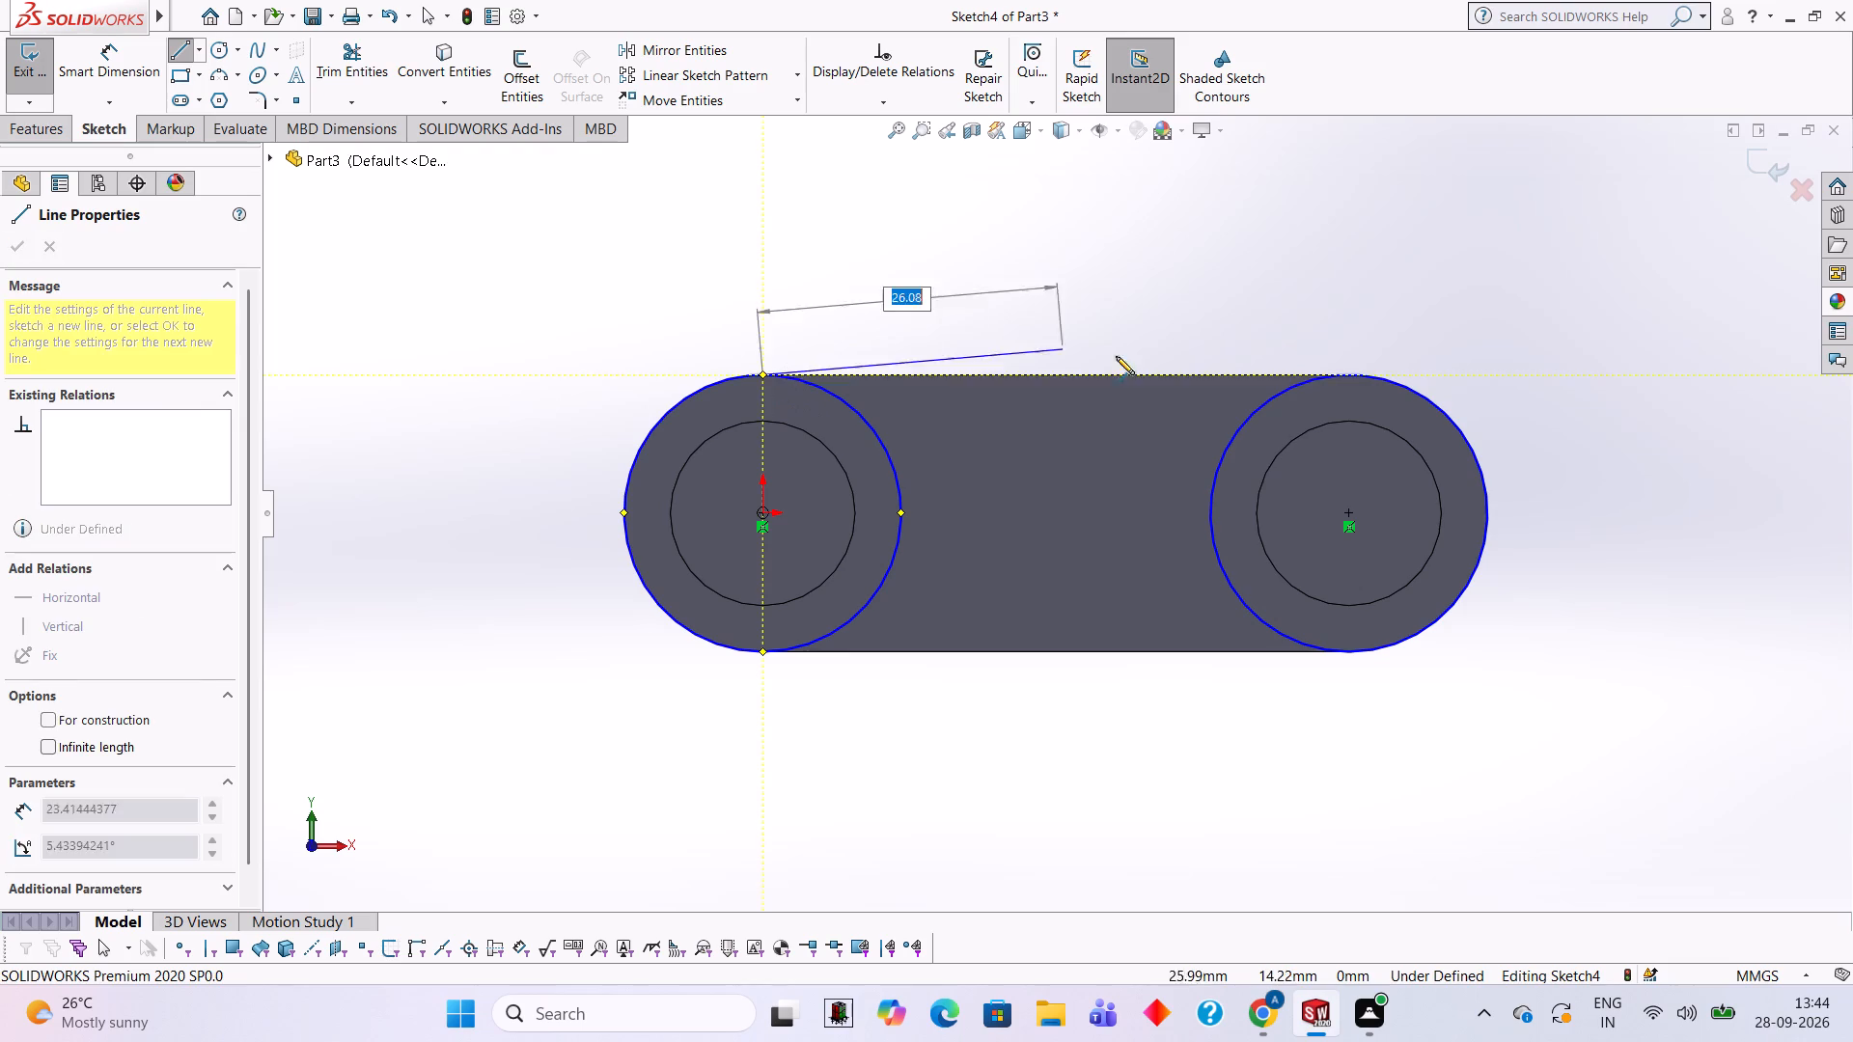
click(1344, 372)
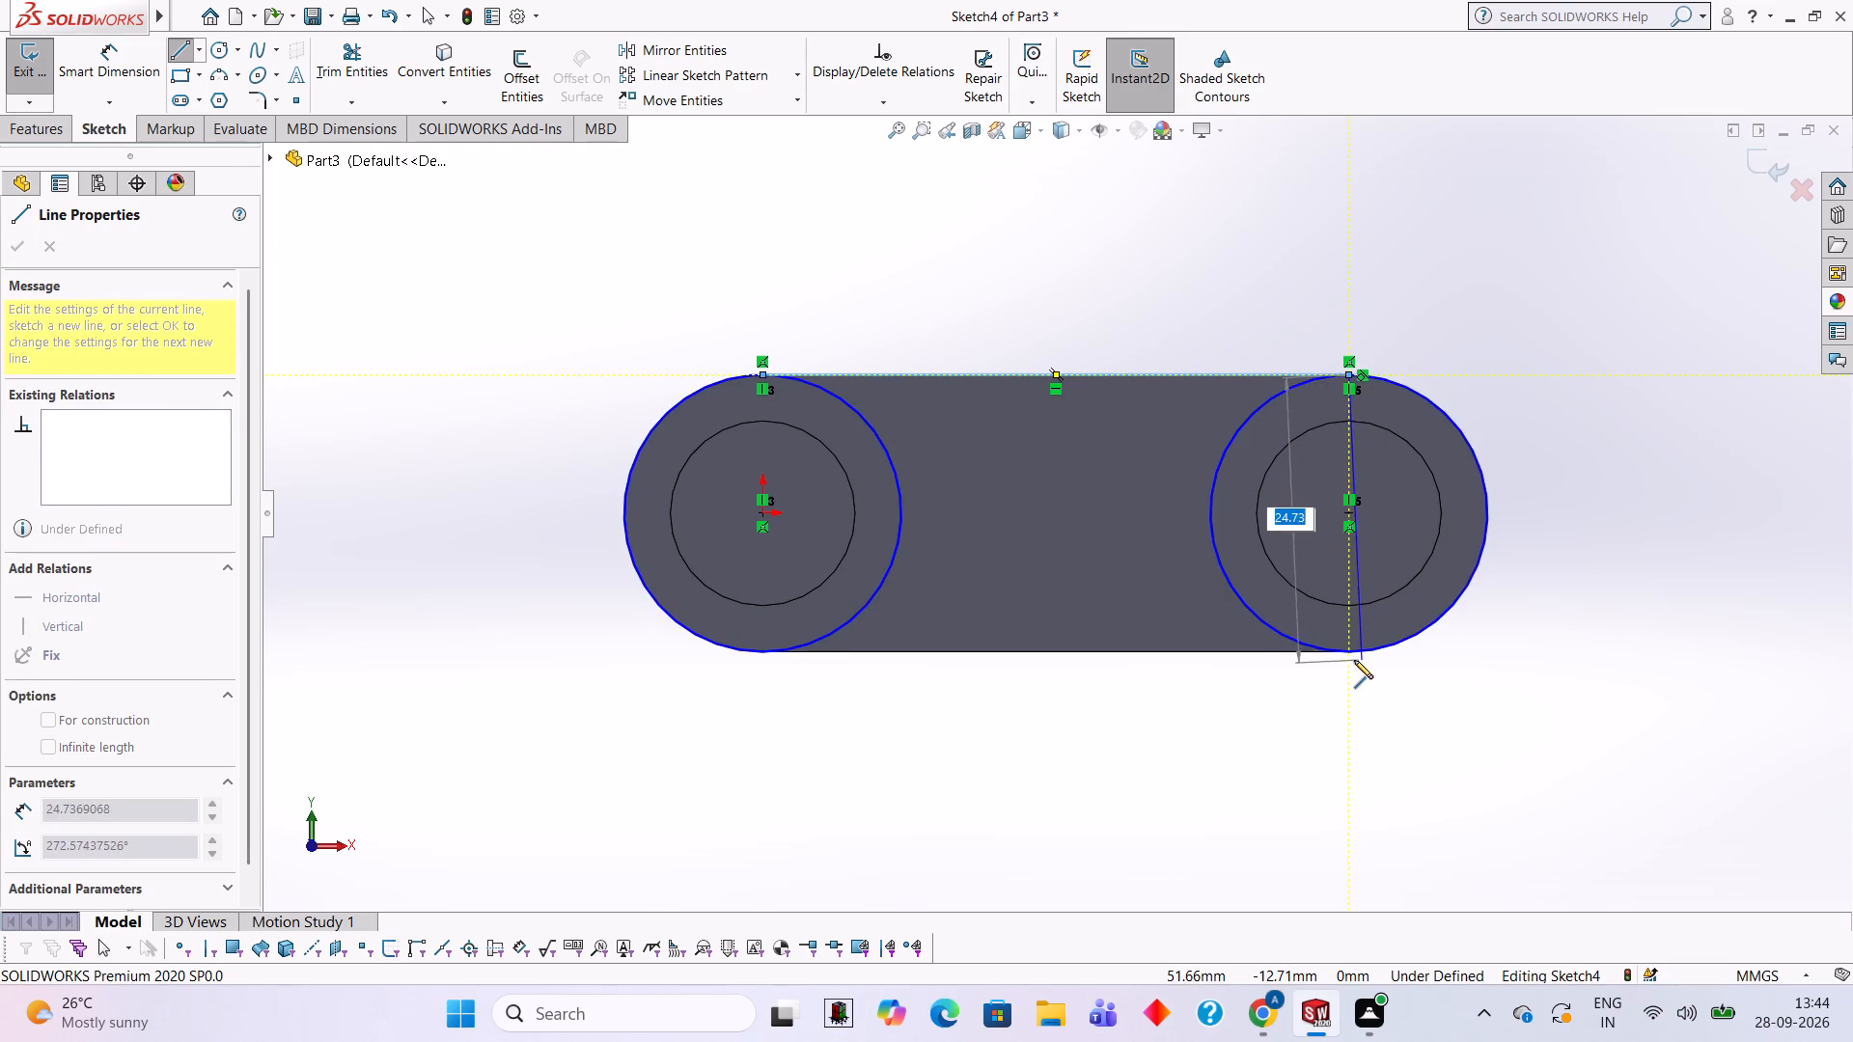
click(1347, 652)
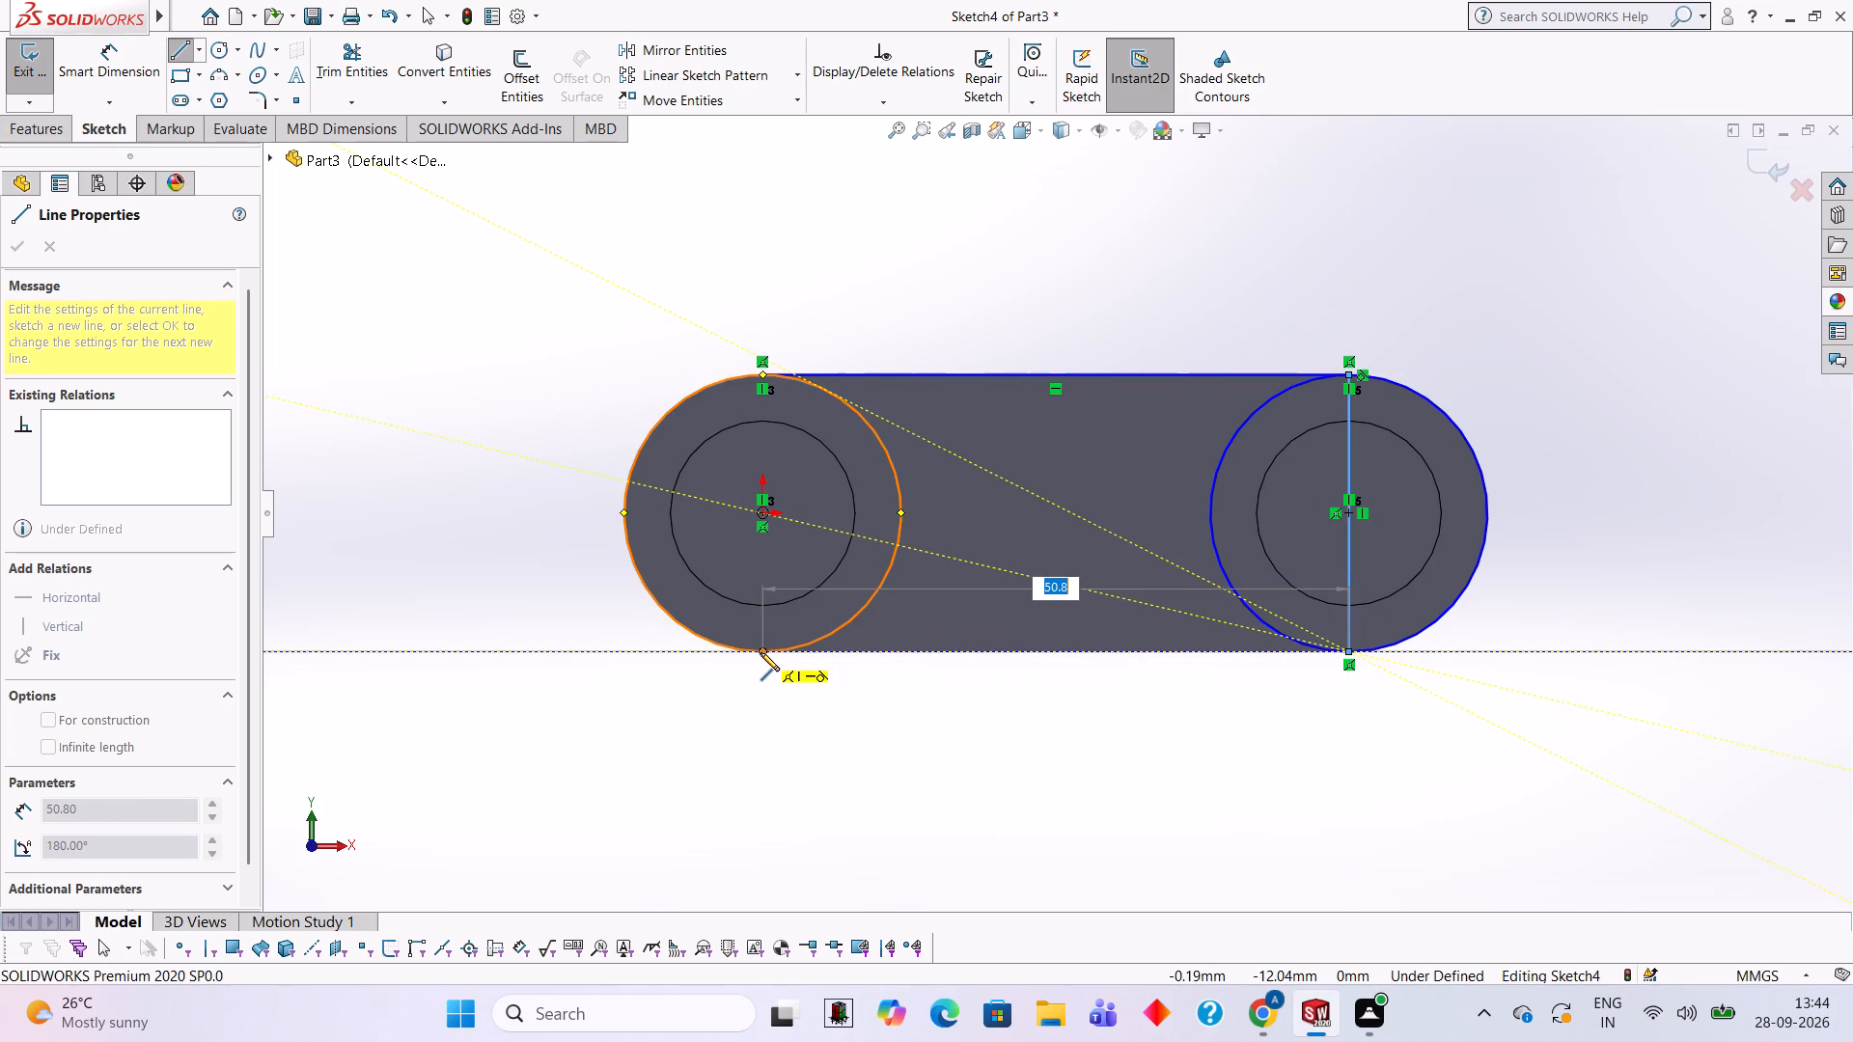
click(761, 650)
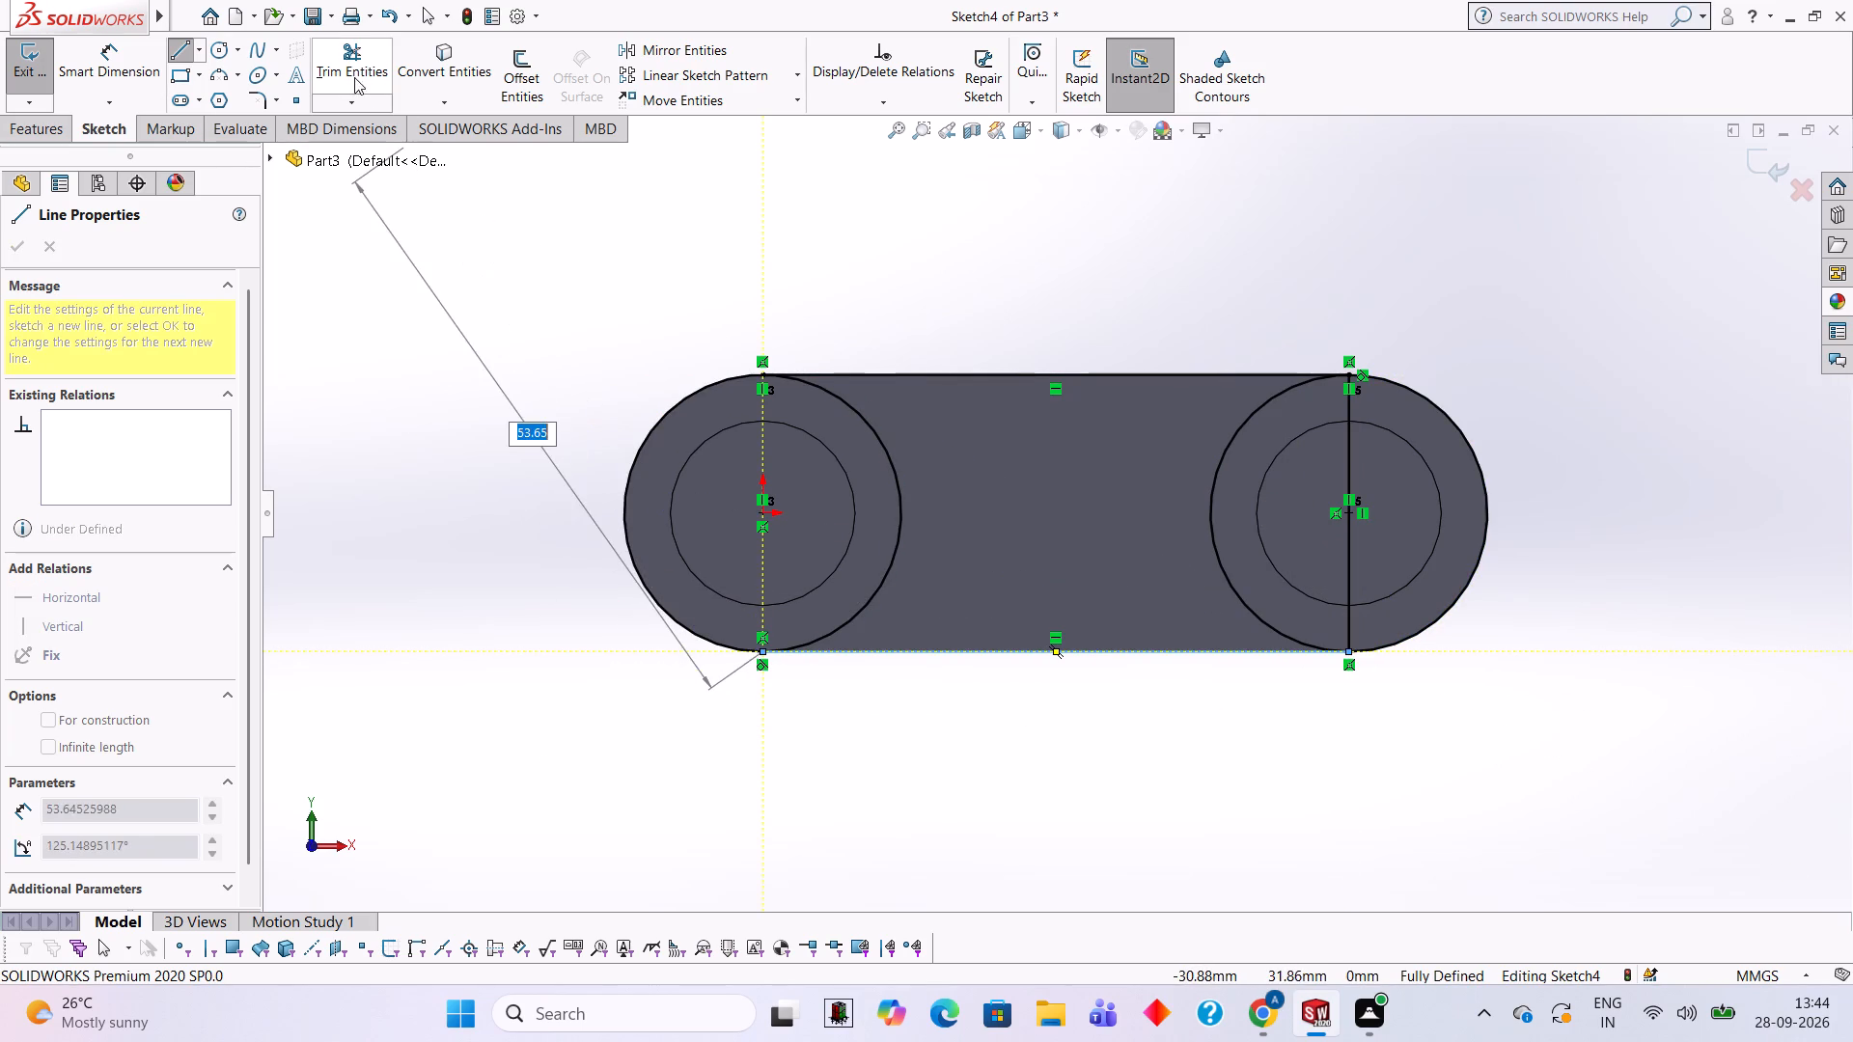
Trim the inner arcs of both circles and the vertical line to leave a closed slot-shaped outline.
click(346, 68)
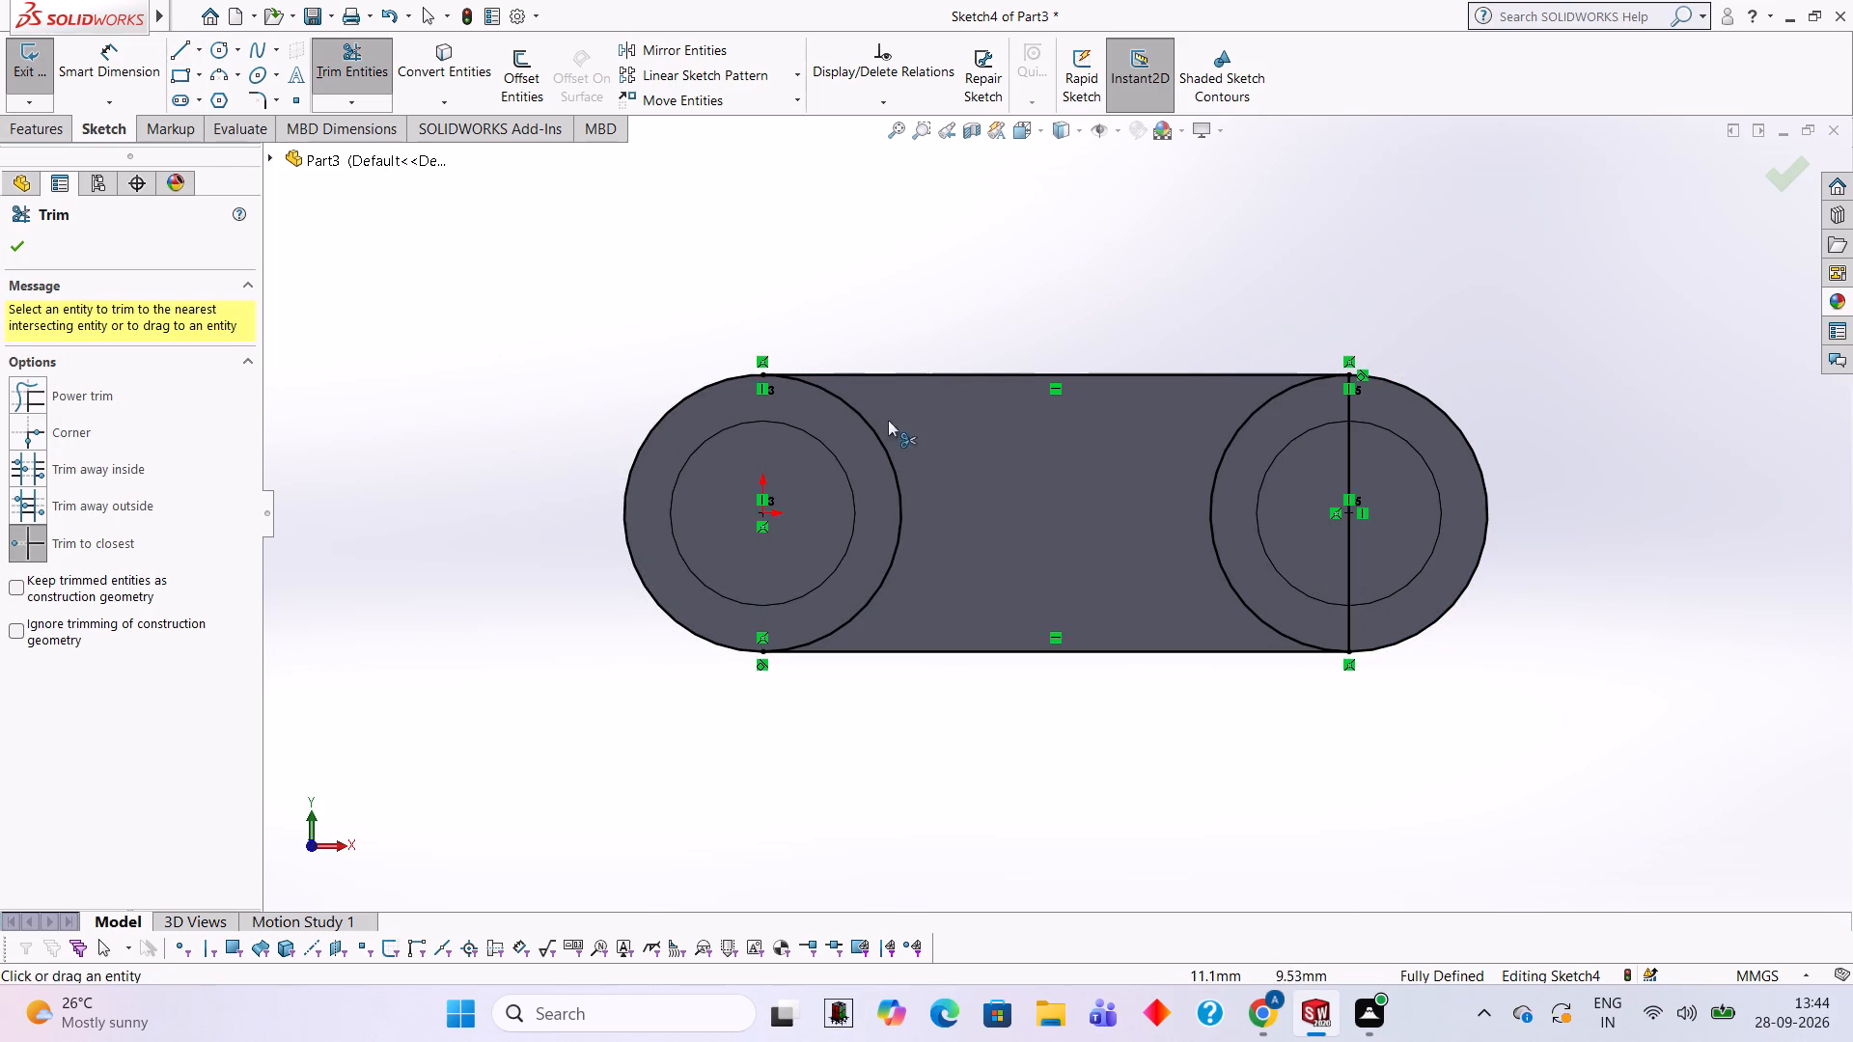
click(896, 481)
click(1212, 519)
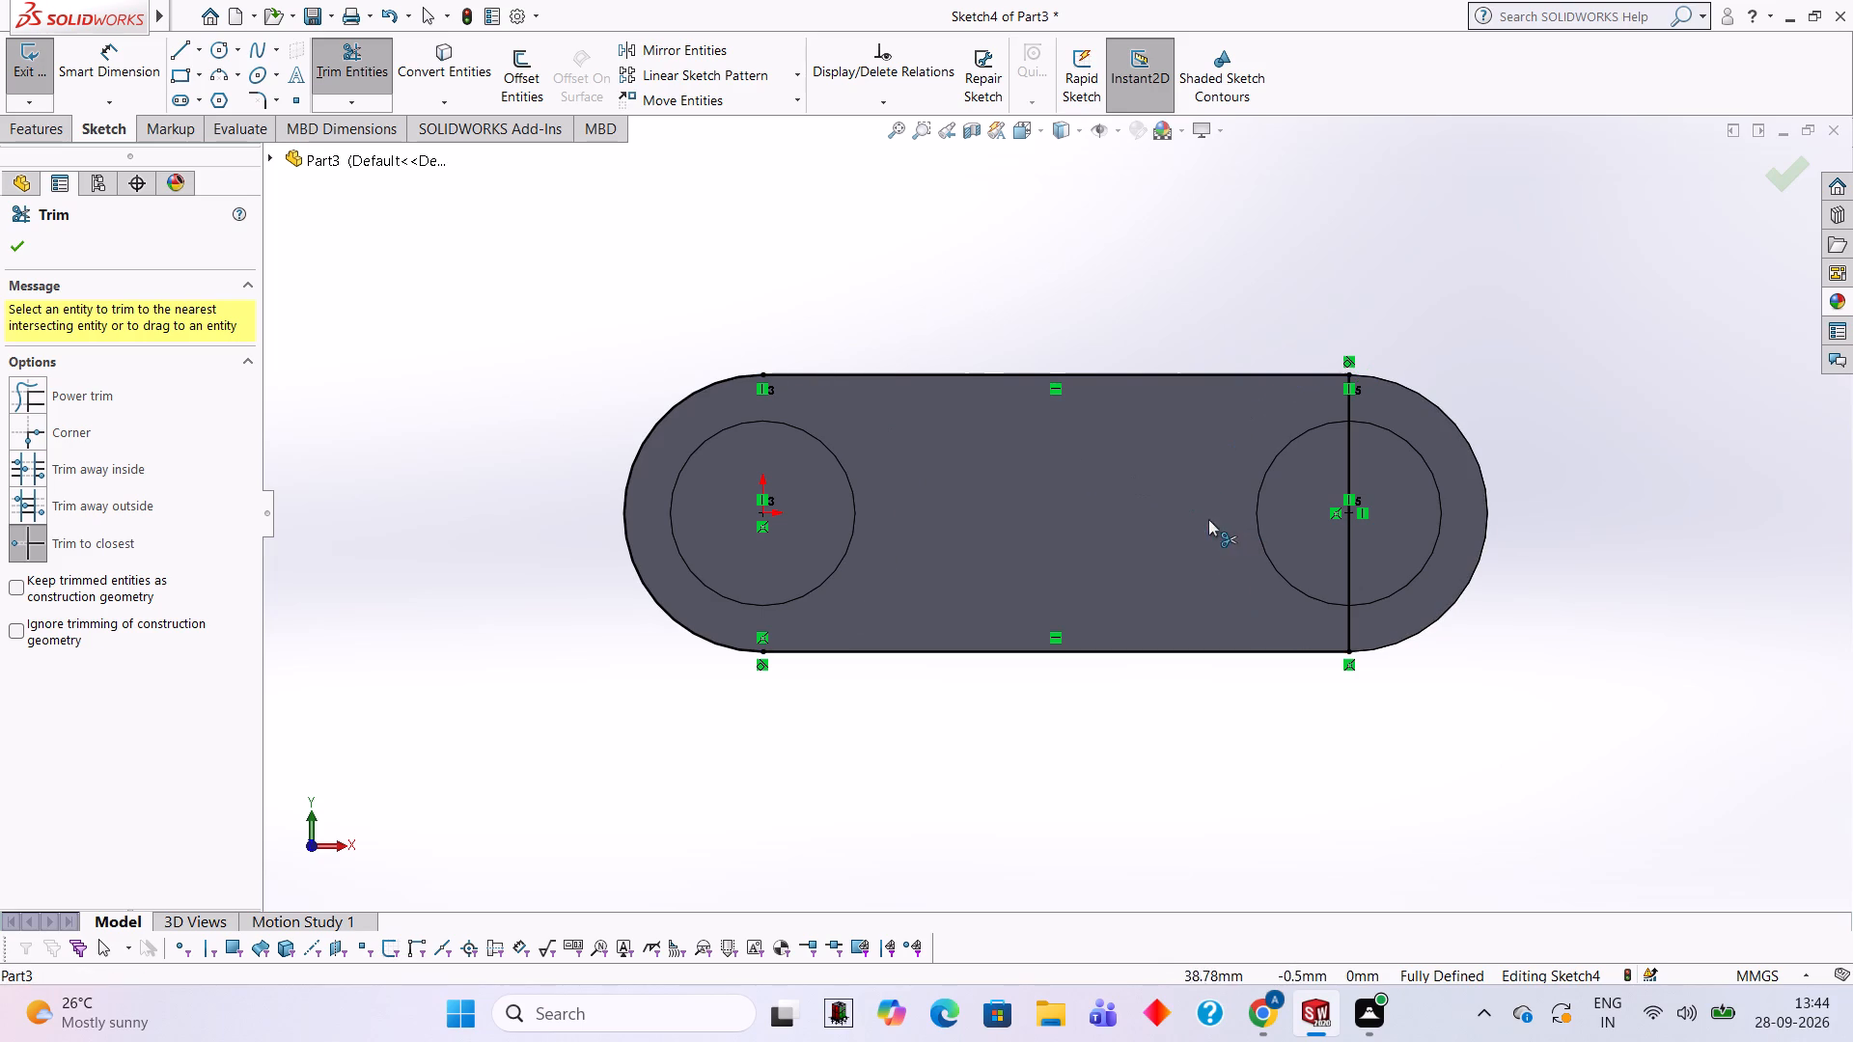
click(1344, 406)
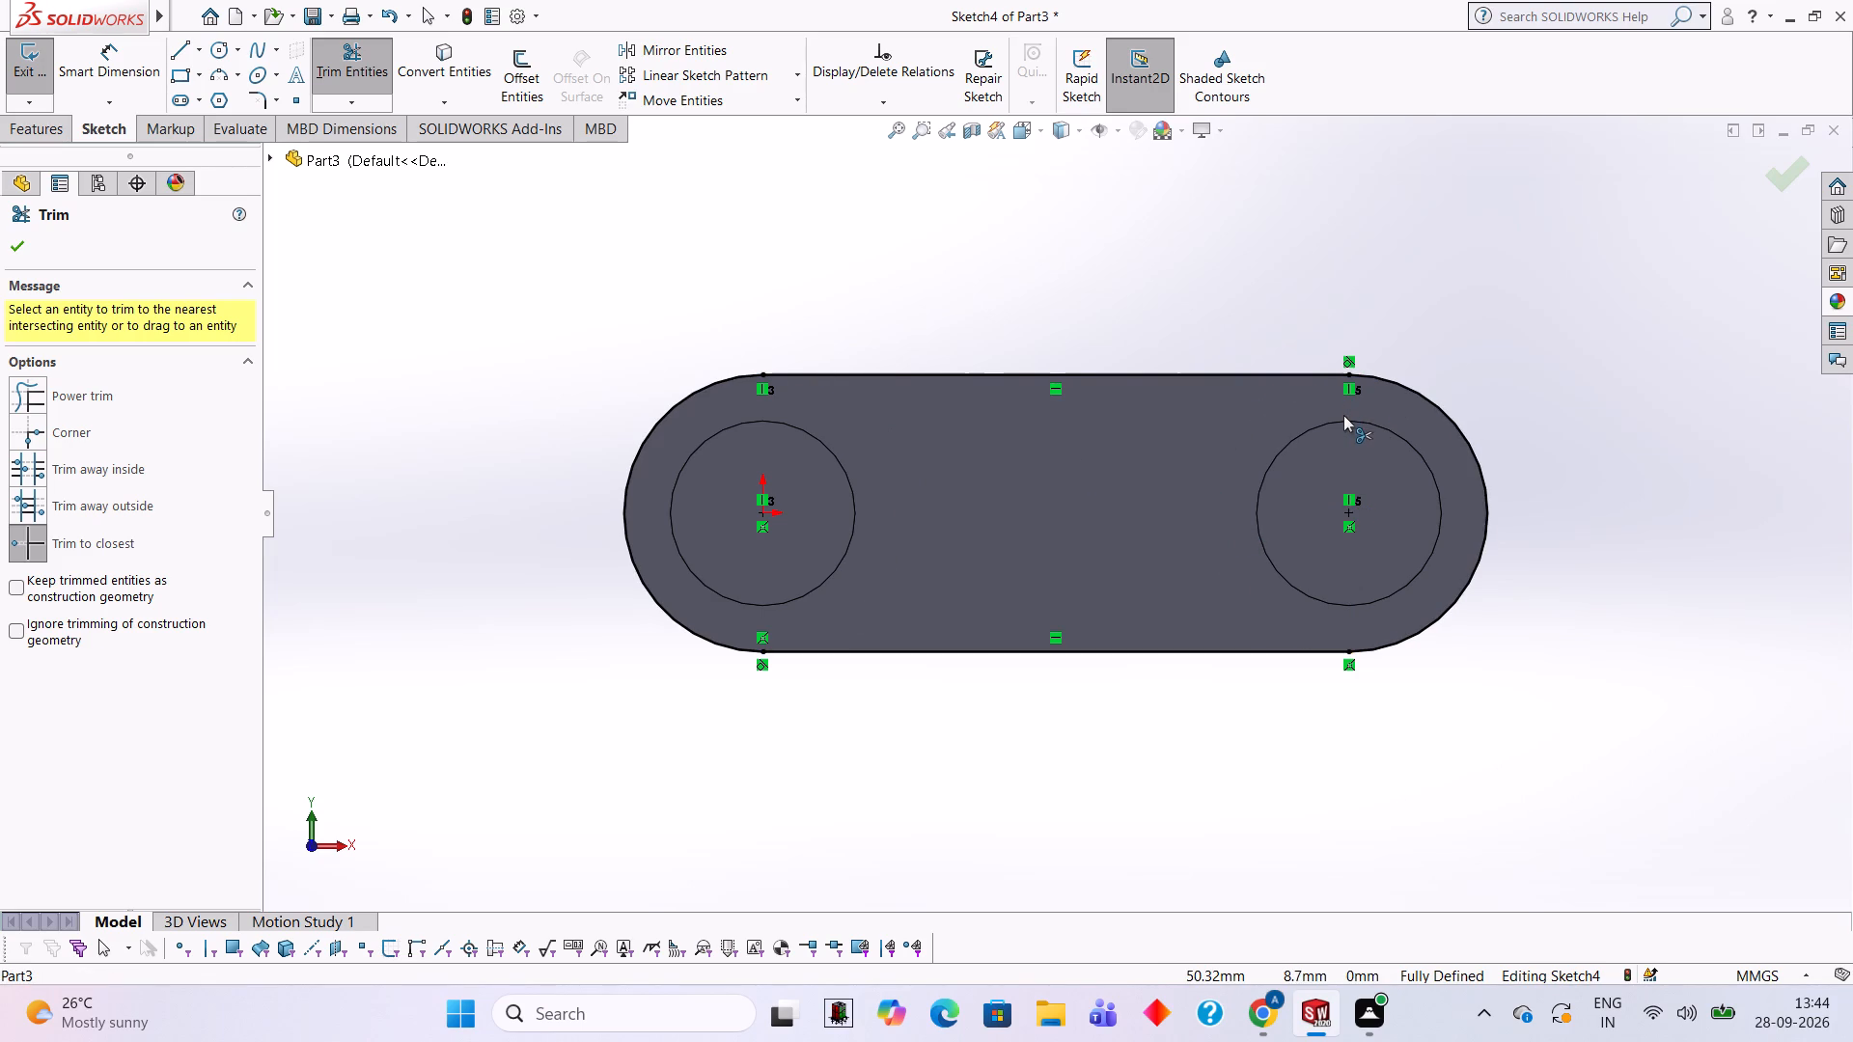
Extrude the slot-shaped outline as a blind boss 3.50 mm deep, away from the pins and merged with the body.
middle_drag(1048, 727, 1025, 451)
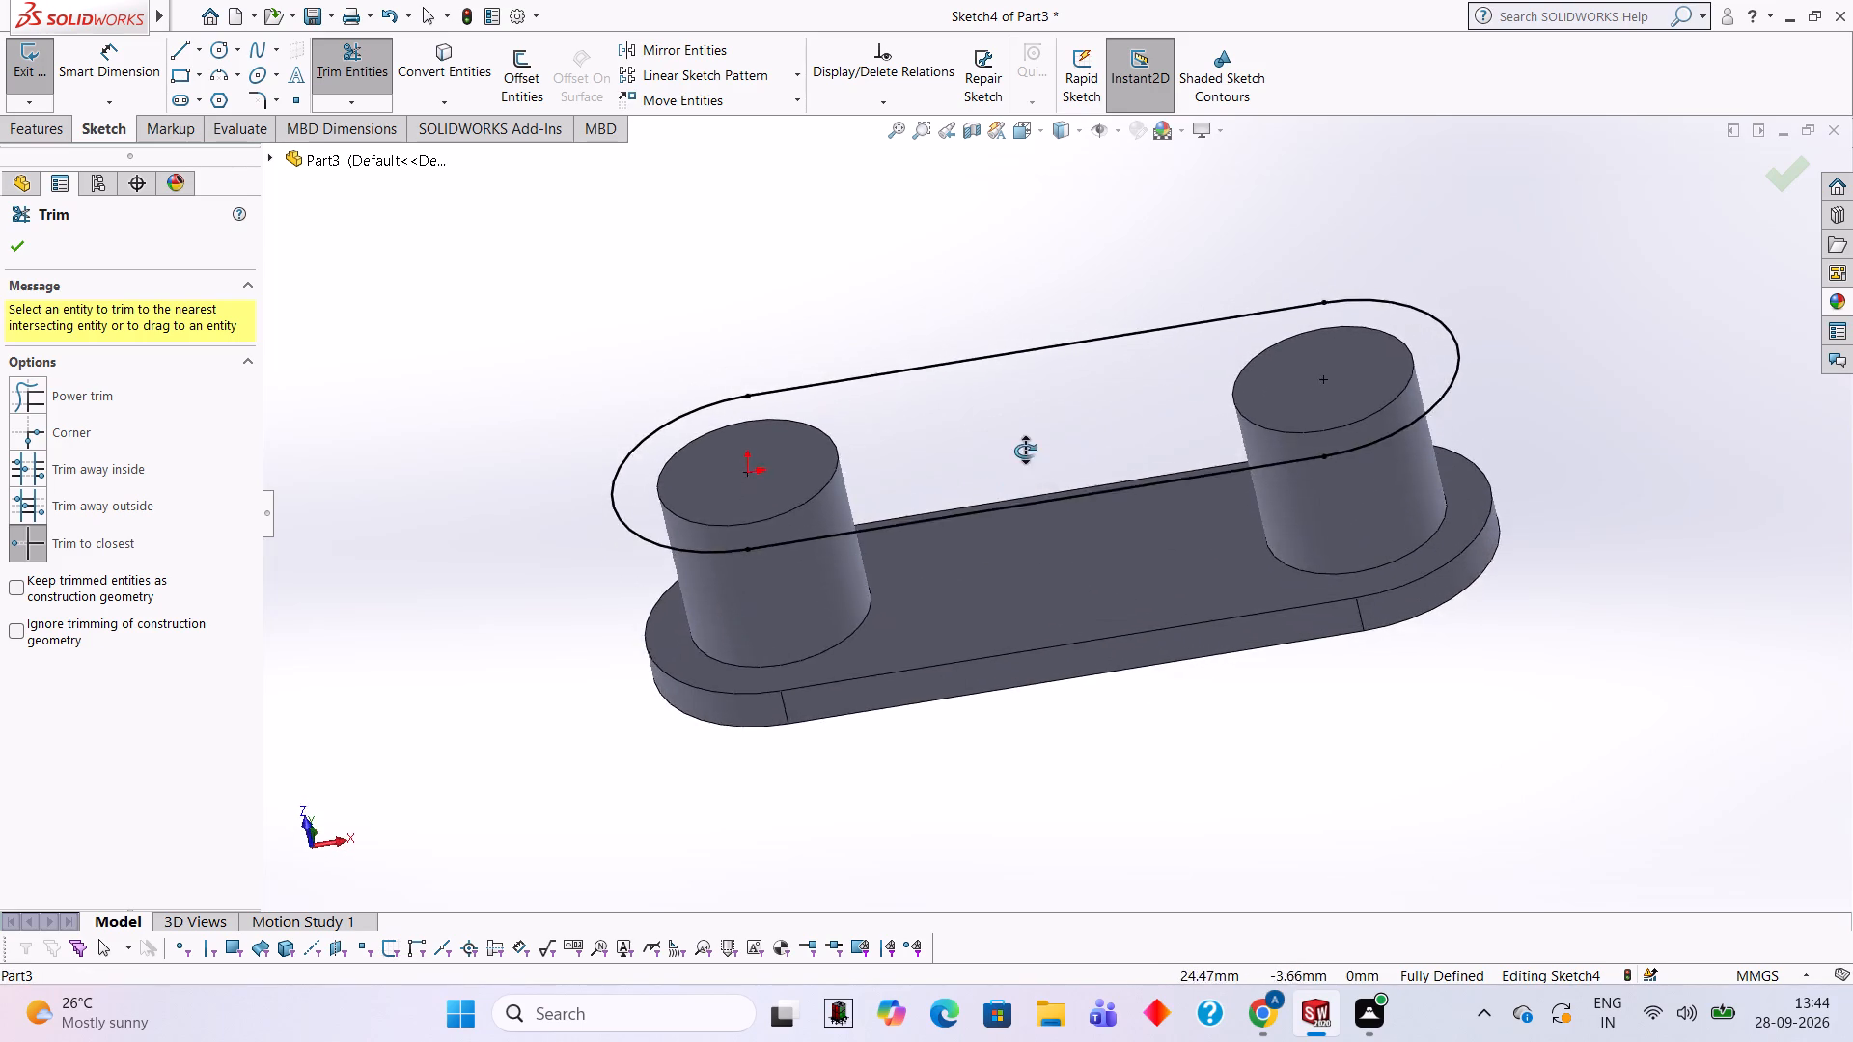
middle_drag(1025, 451, 1042, 405)
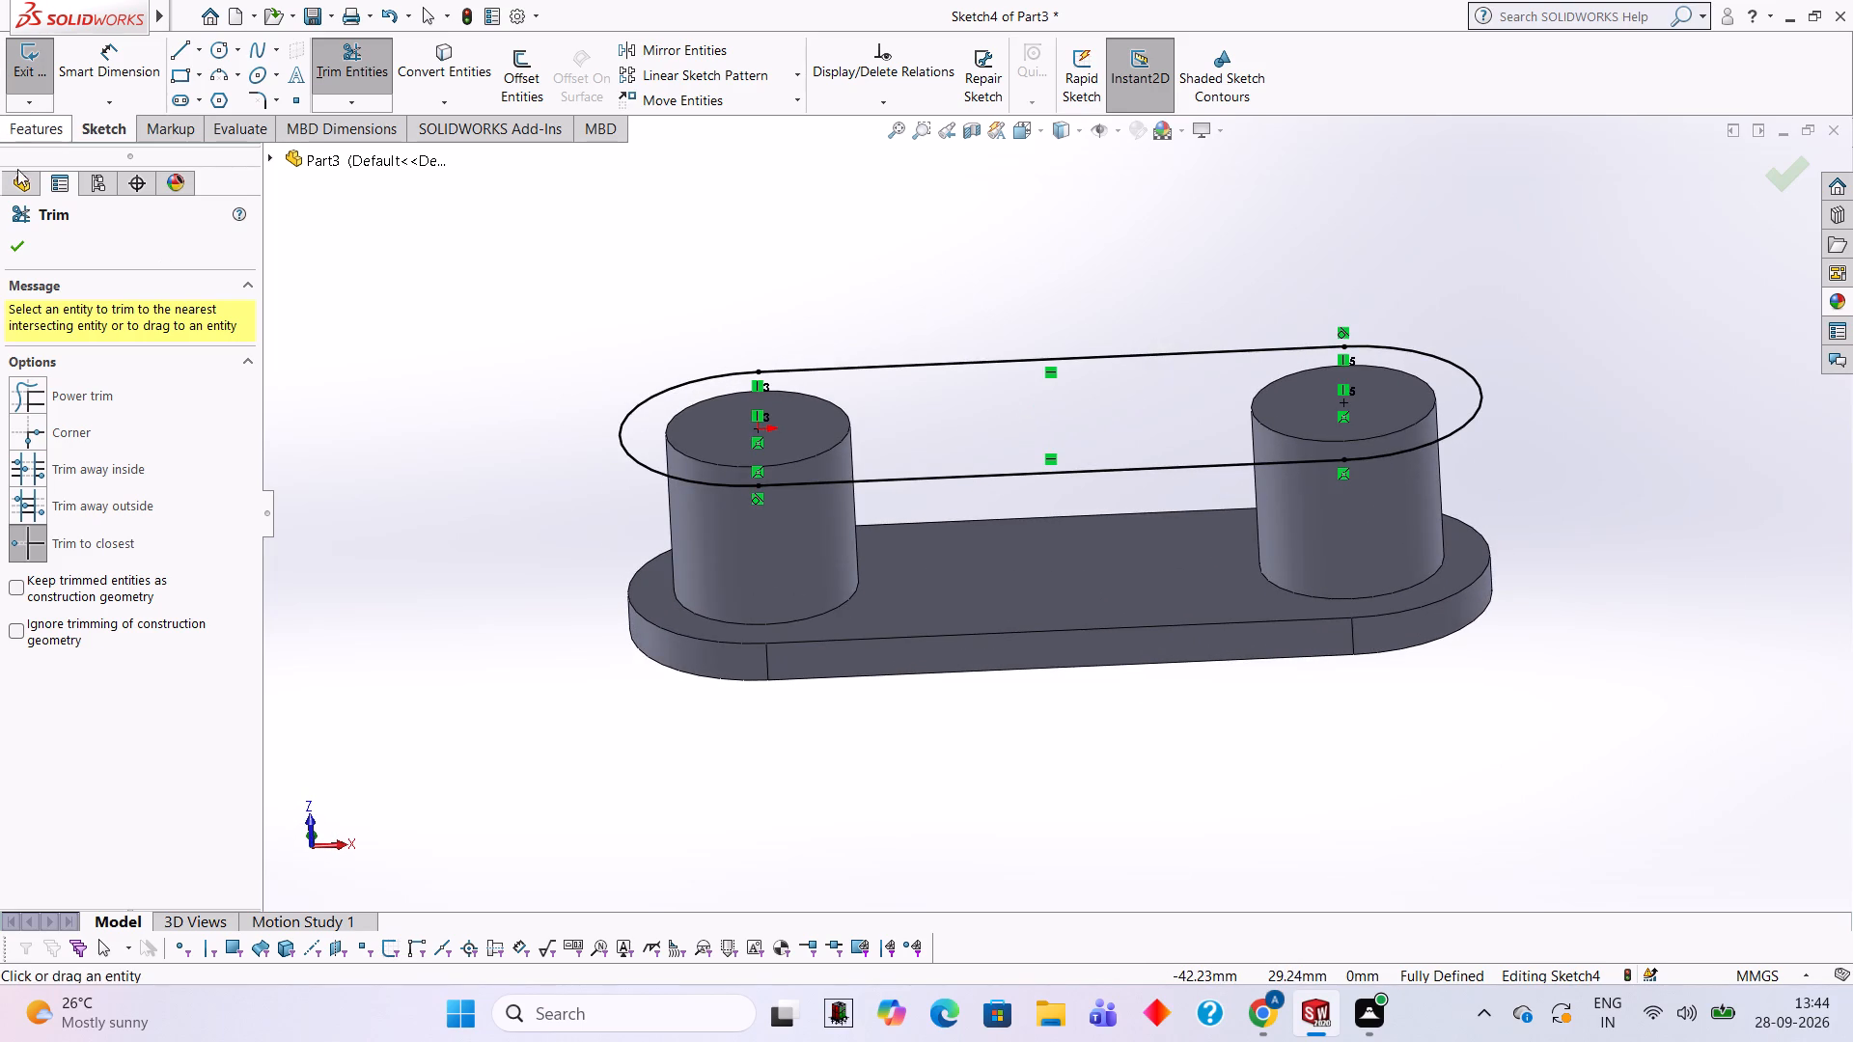
click(52, 128)
click(53, 52)
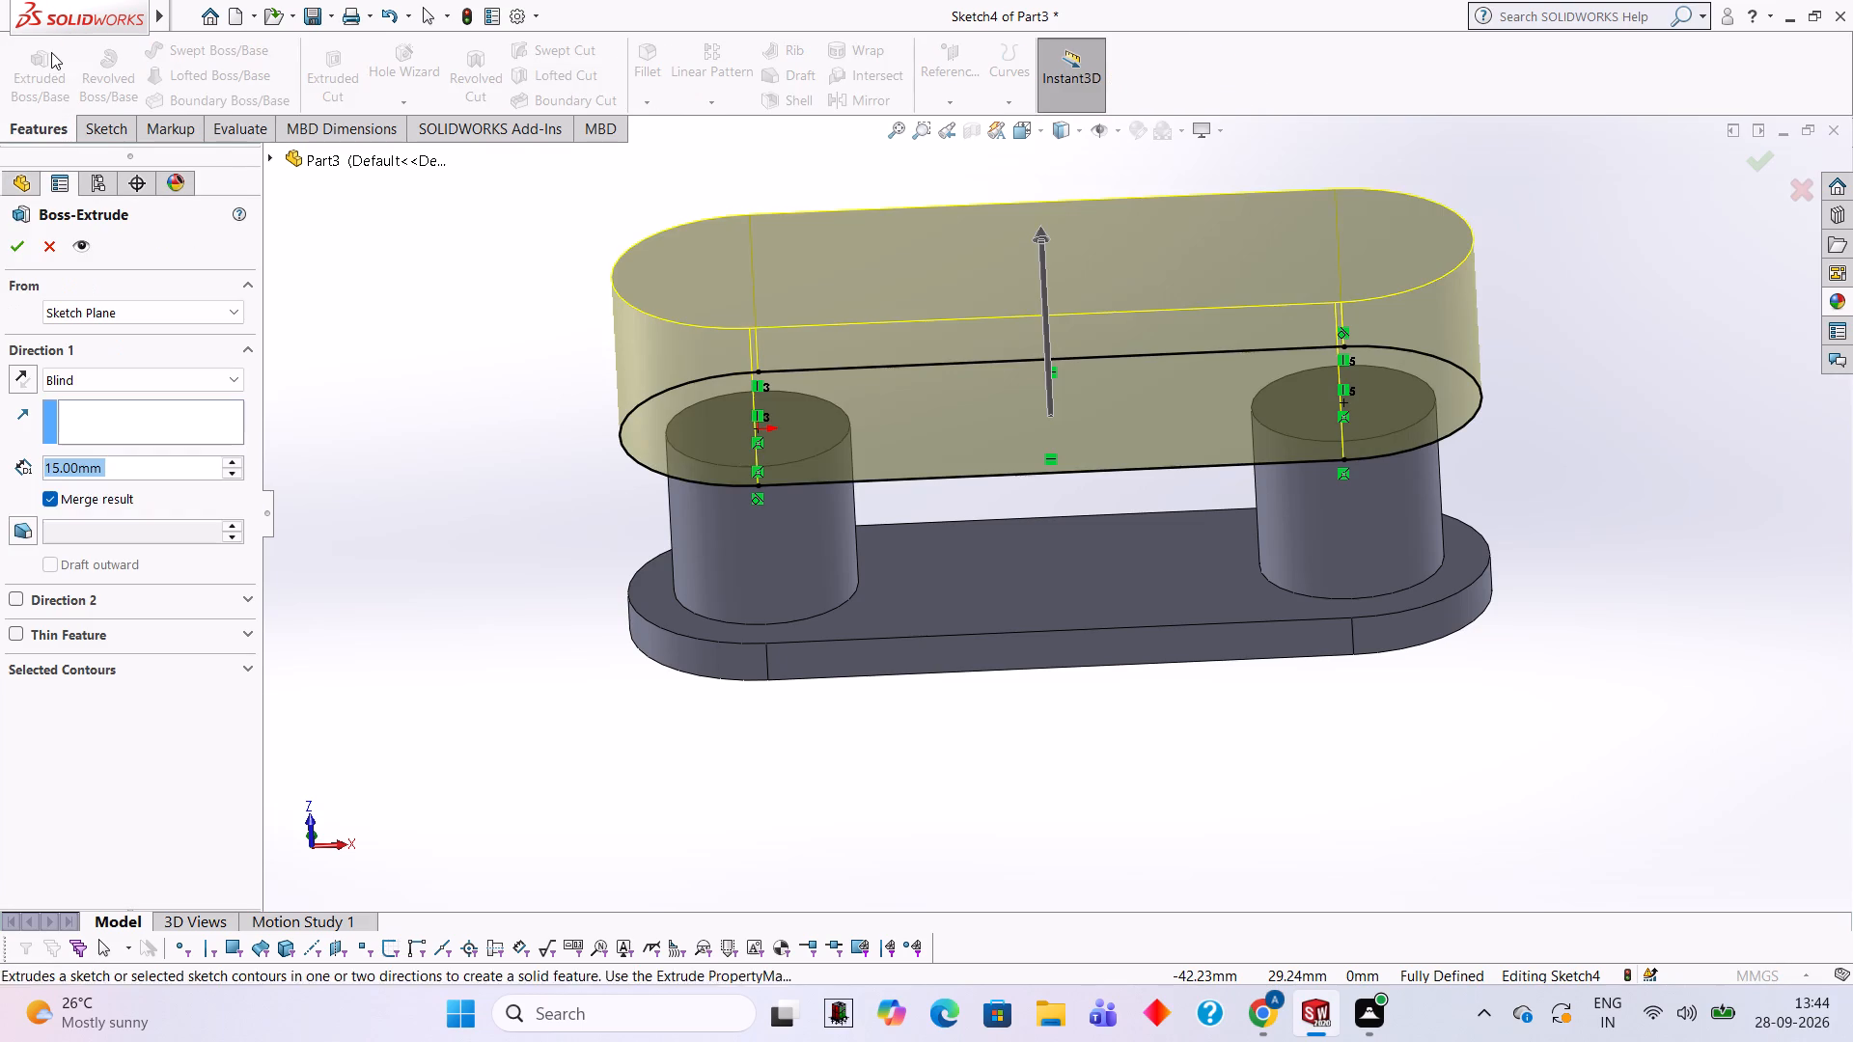
middle_drag(492, 456, 486, 318)
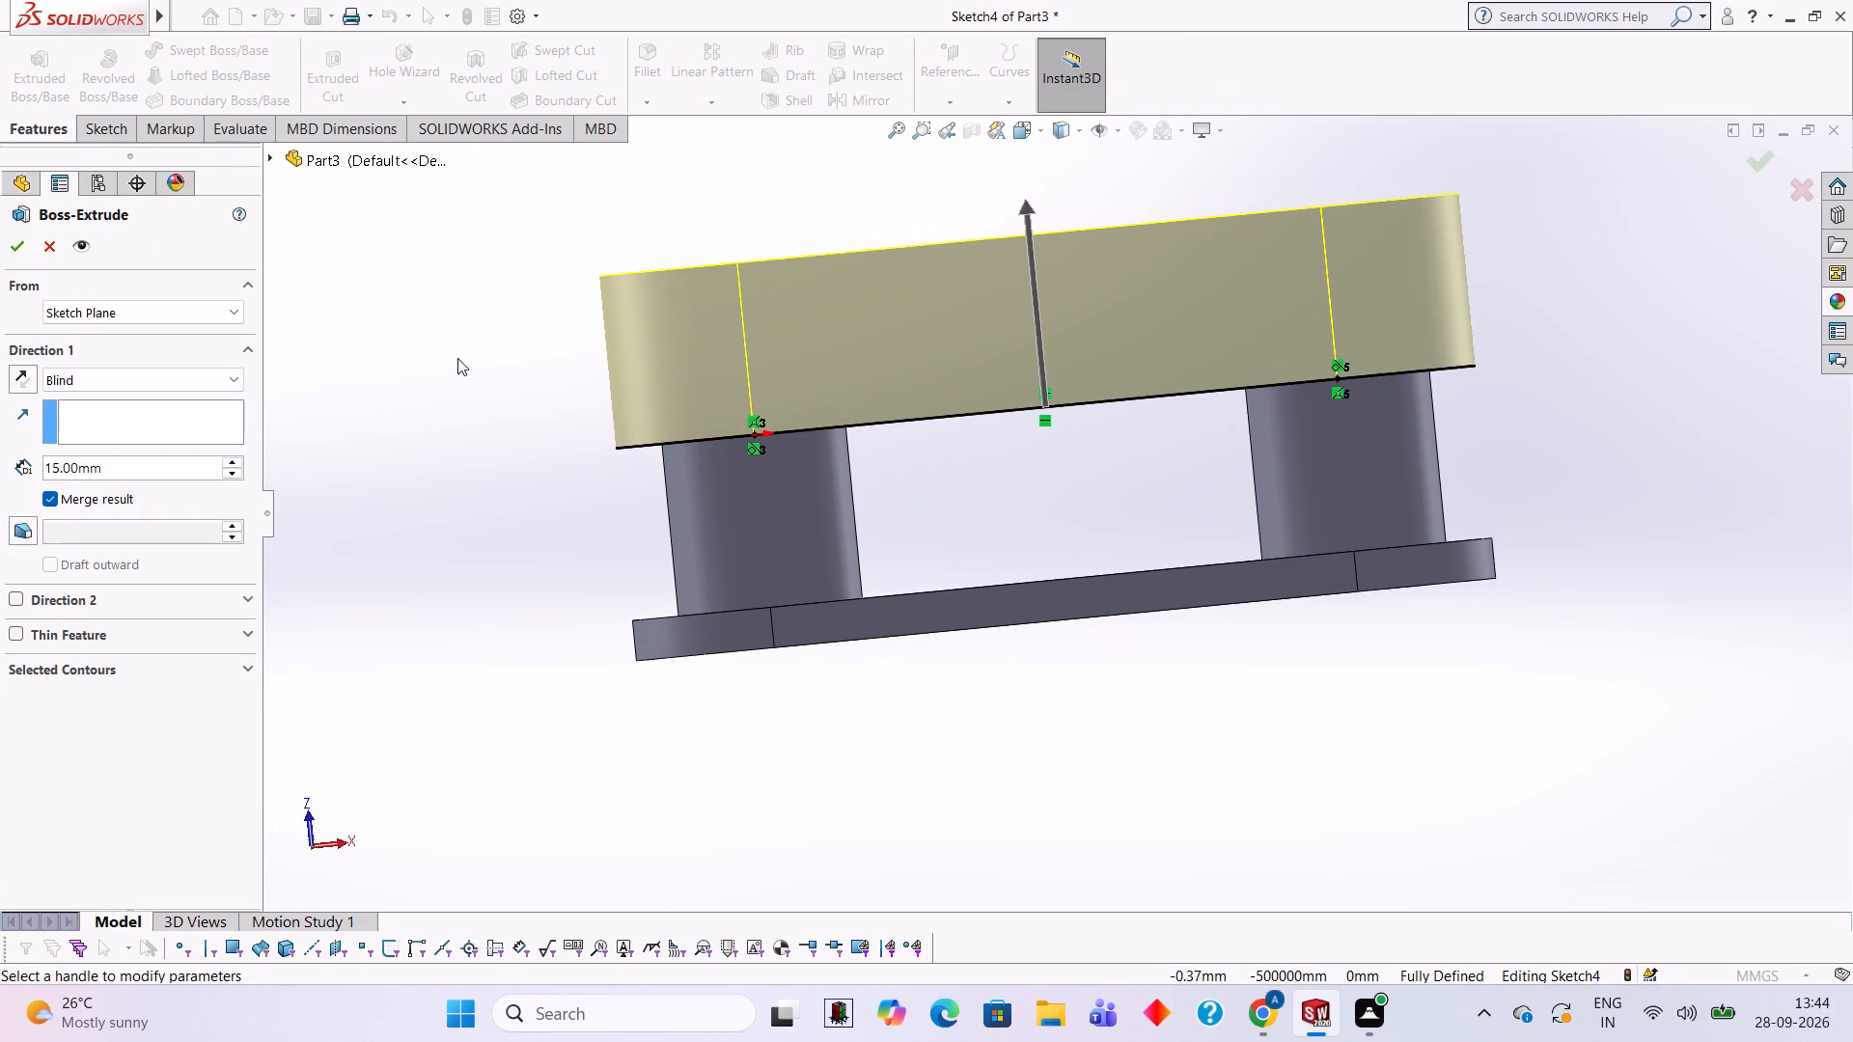
click(204, 468)
key(BackSpace)
key(BackSpace)
key(BackSpace)
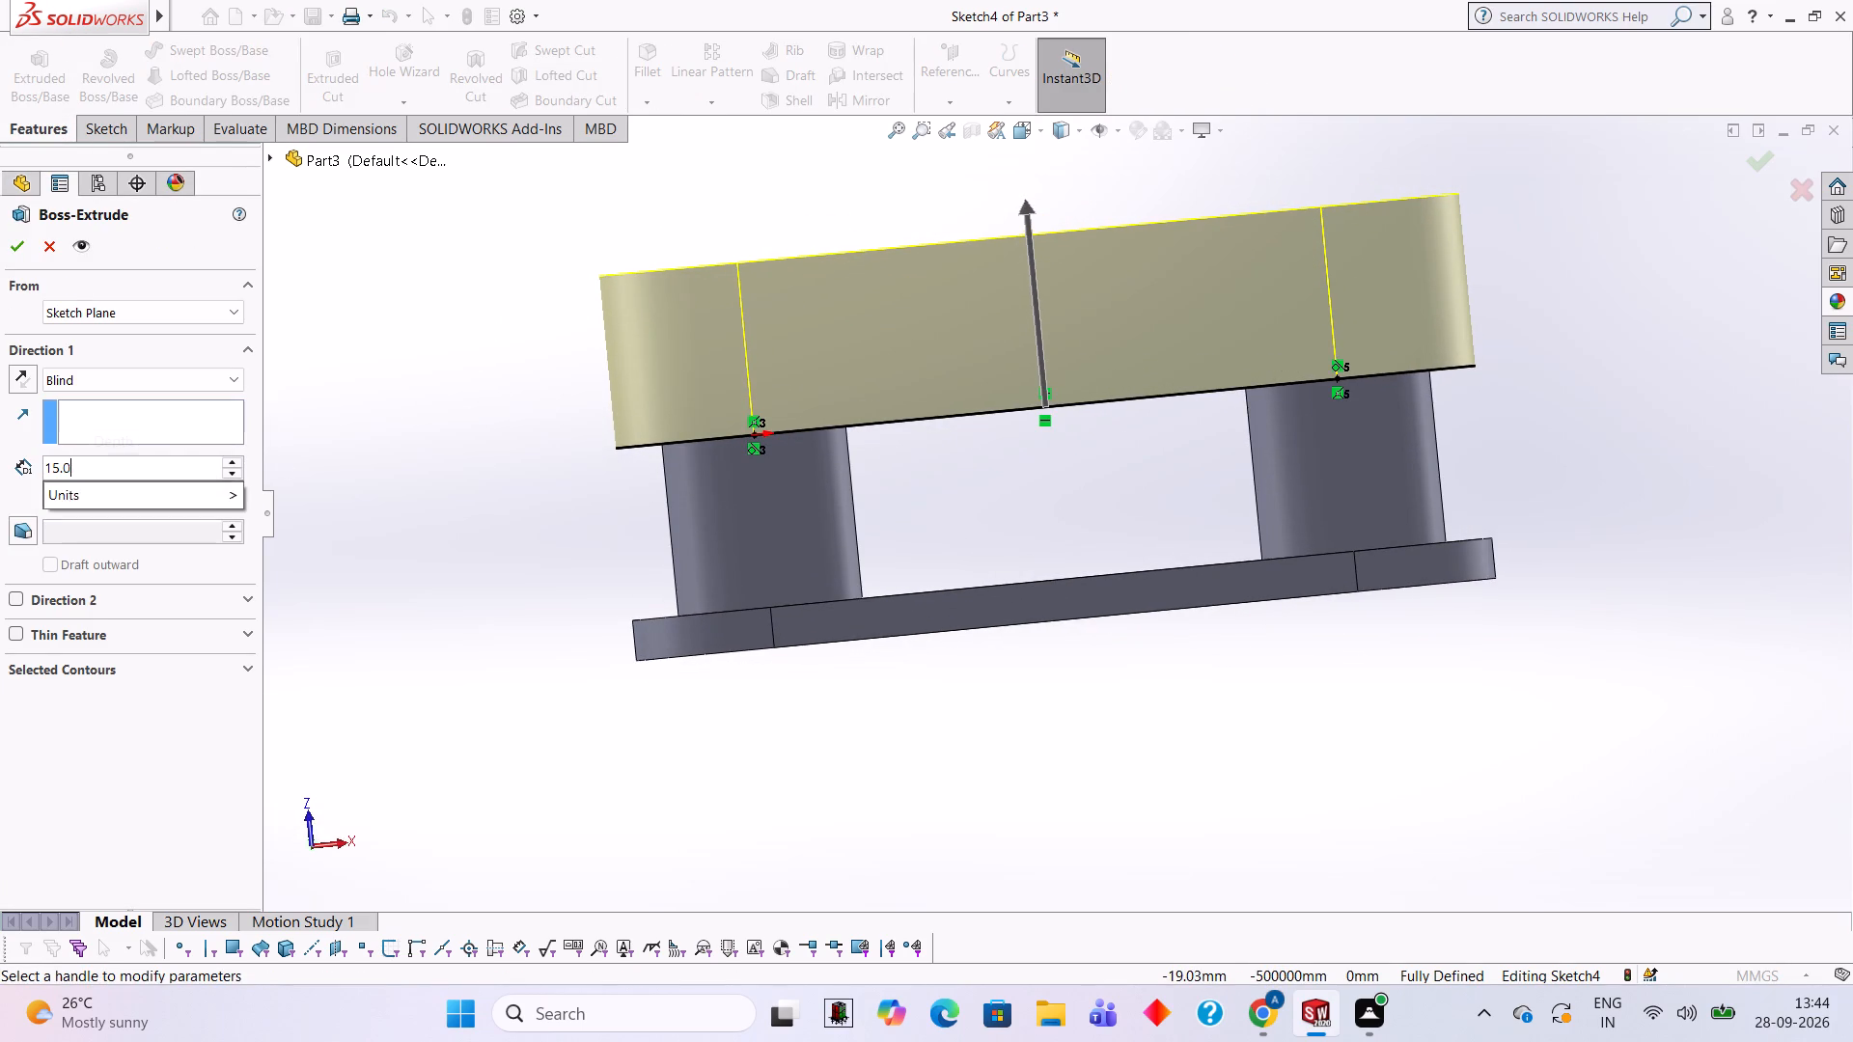
key(BackSpace)
key(BackSpace)
key(BackSpace)
key(BackSpace)
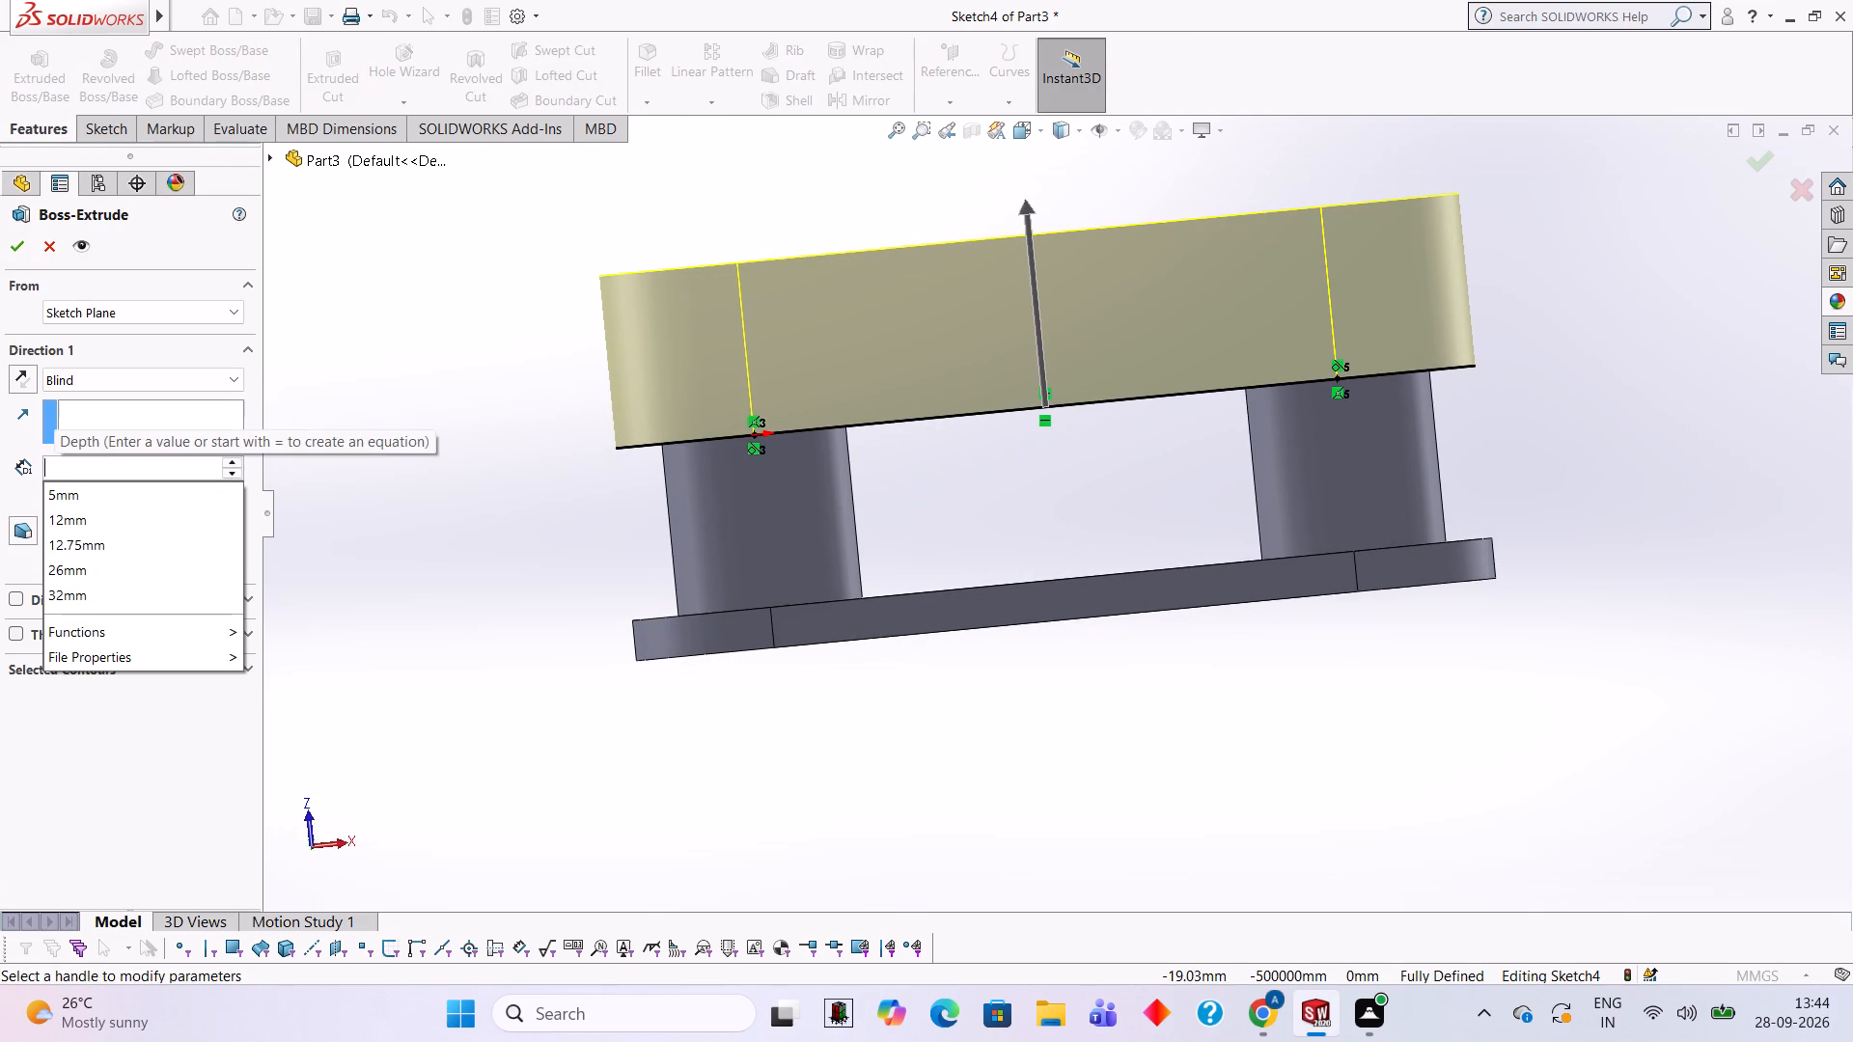
text(3.50)
key(Return)
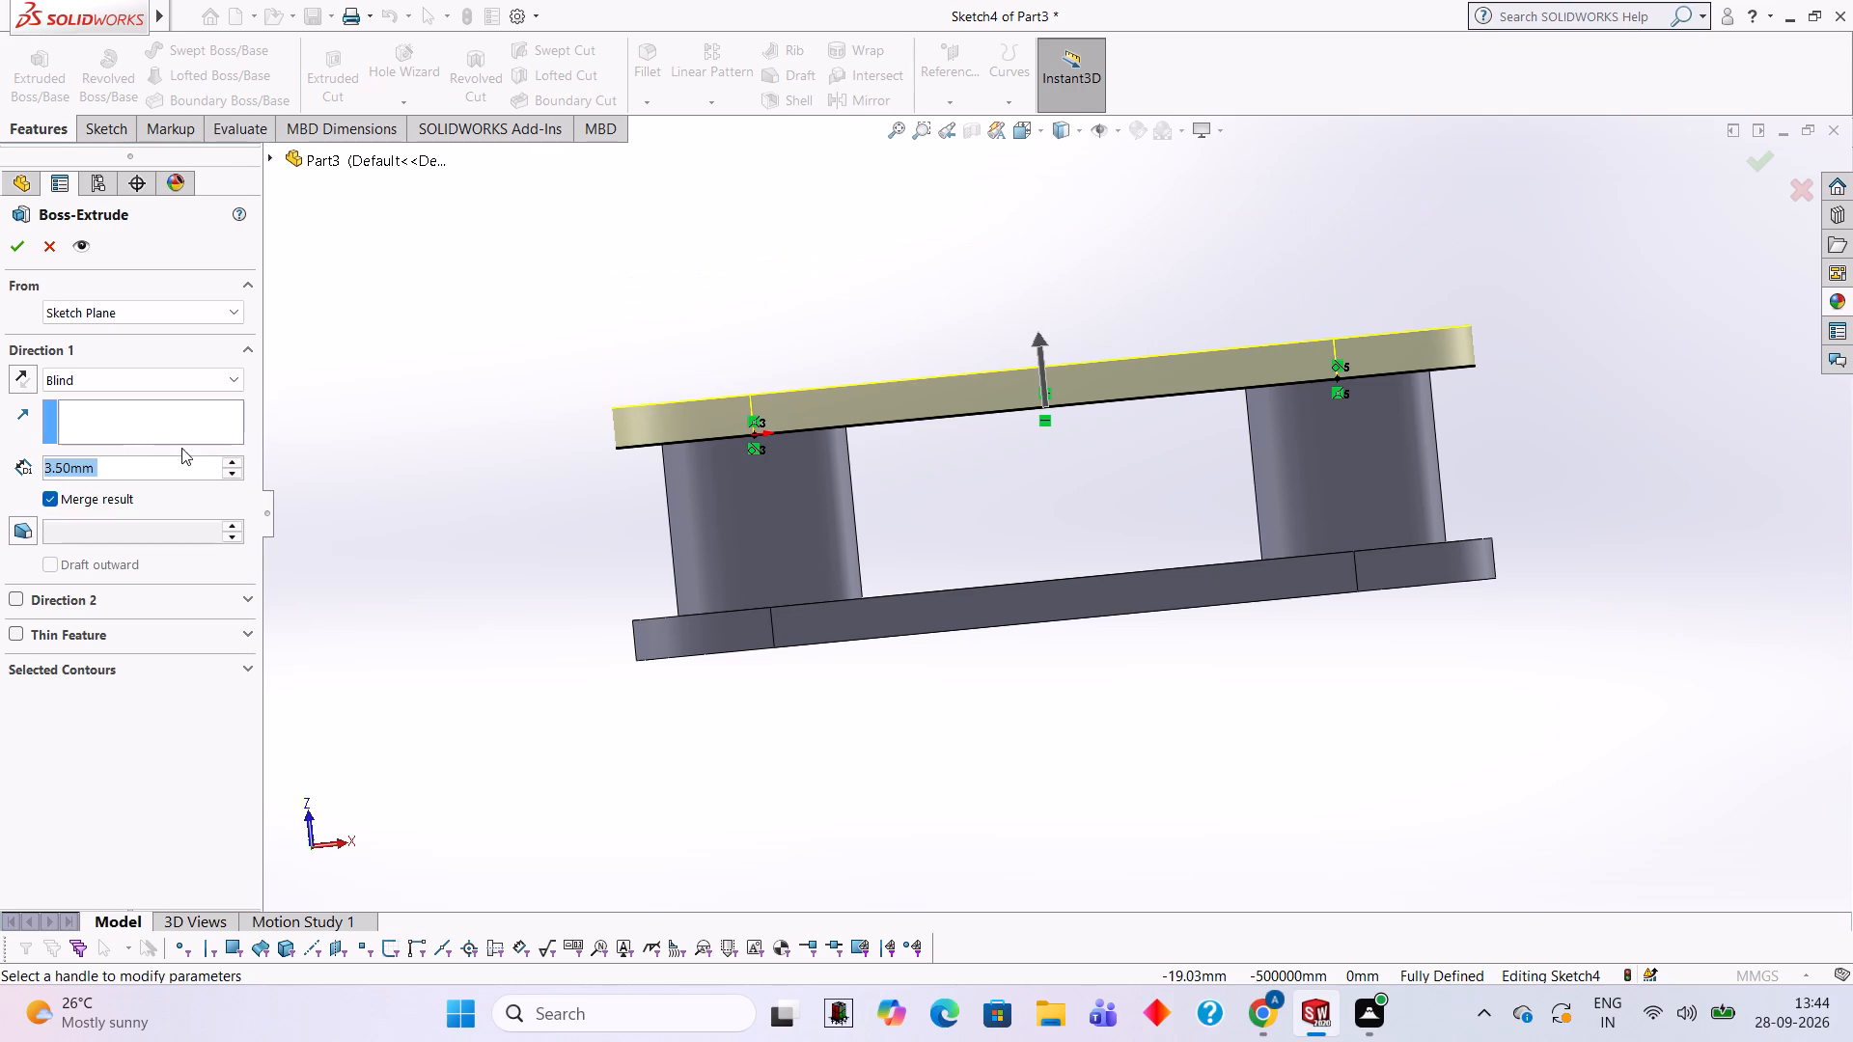
click(20, 252)
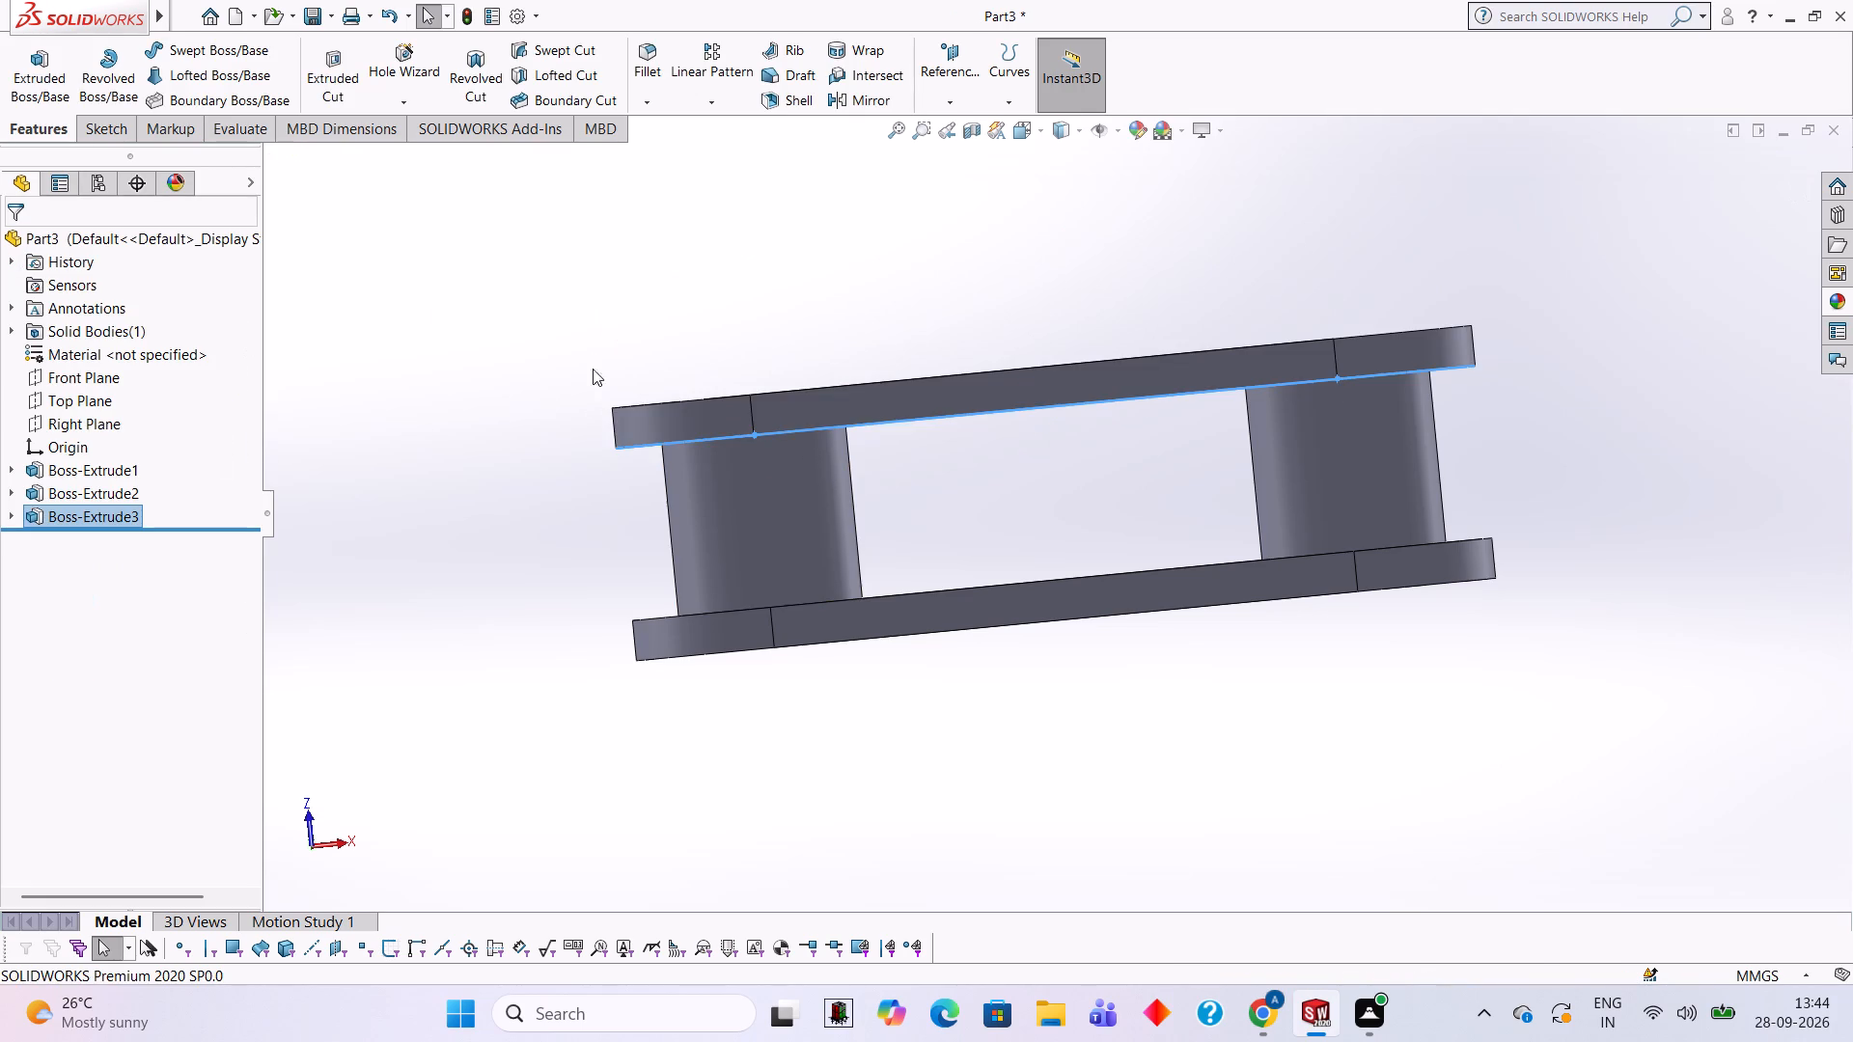
Start a sketch on the outer flat face of the second plate, viewed straight on.
click(581, 348)
middle_drag(992, 300, 1004, 419)
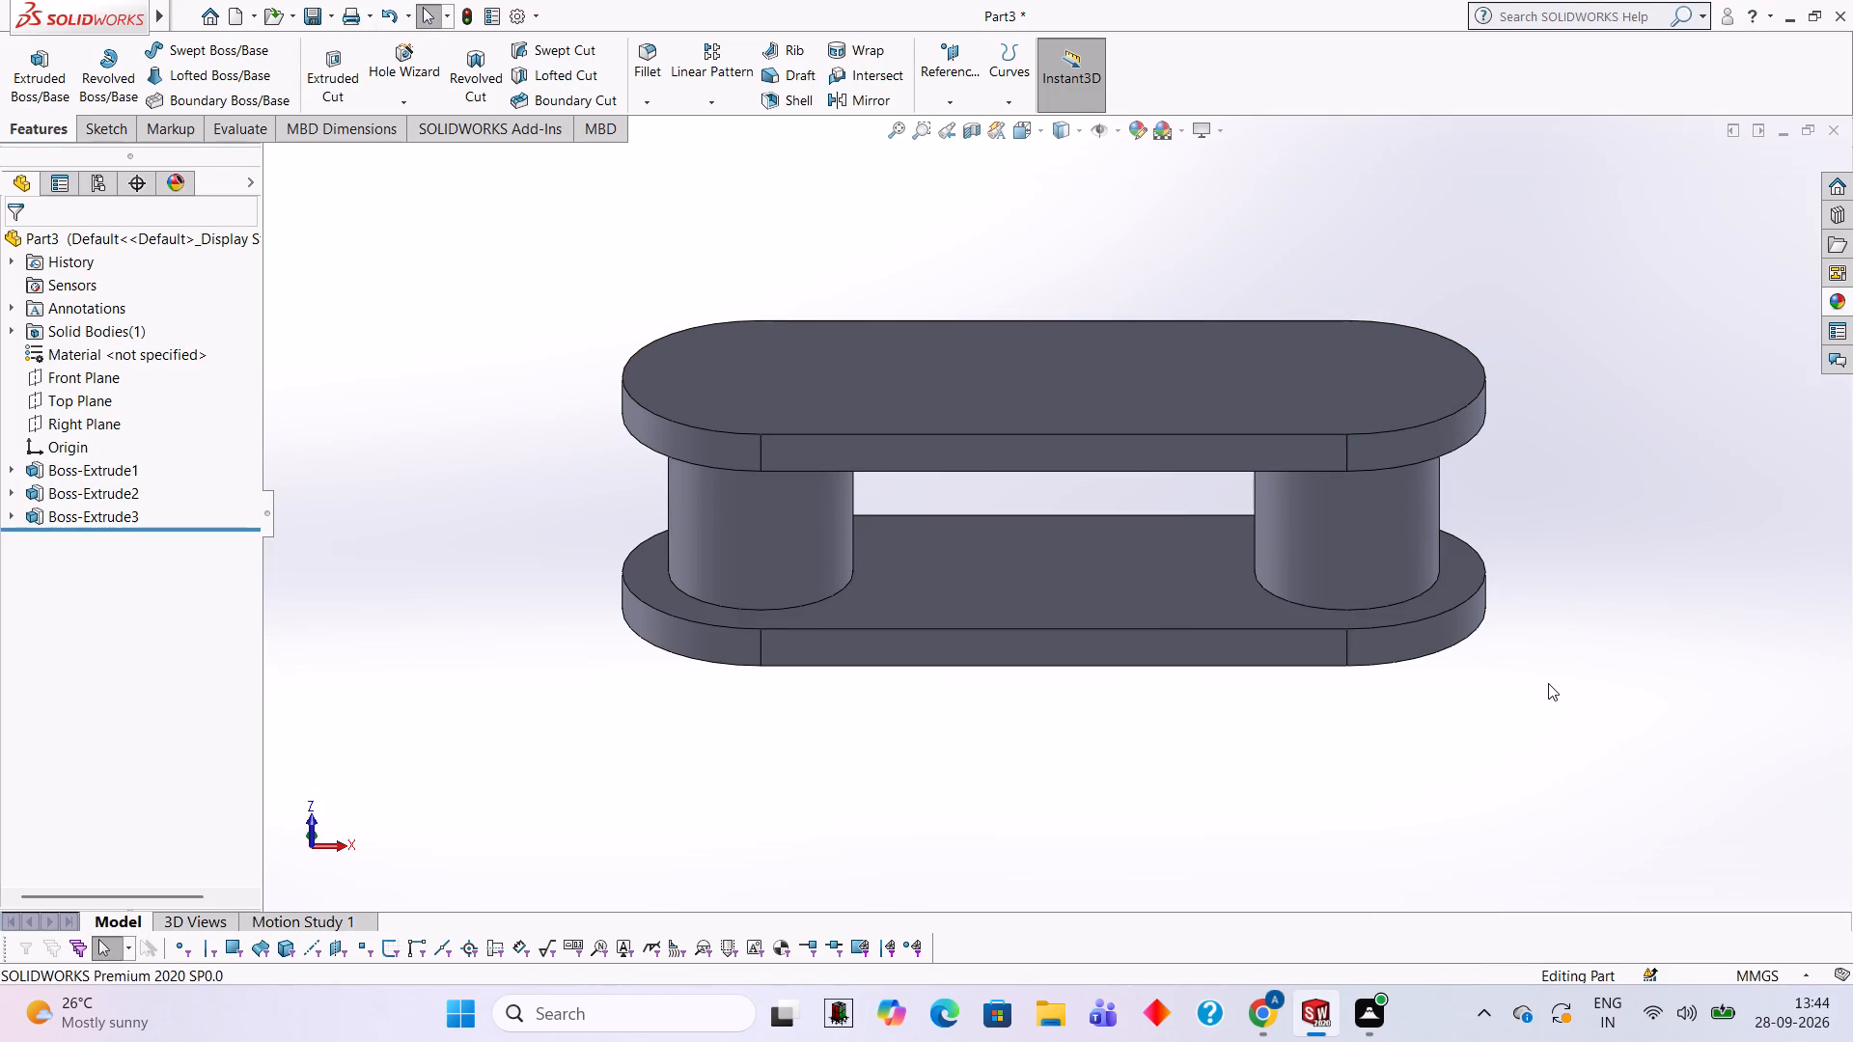
middle_drag(1523, 665, 1552, 631)
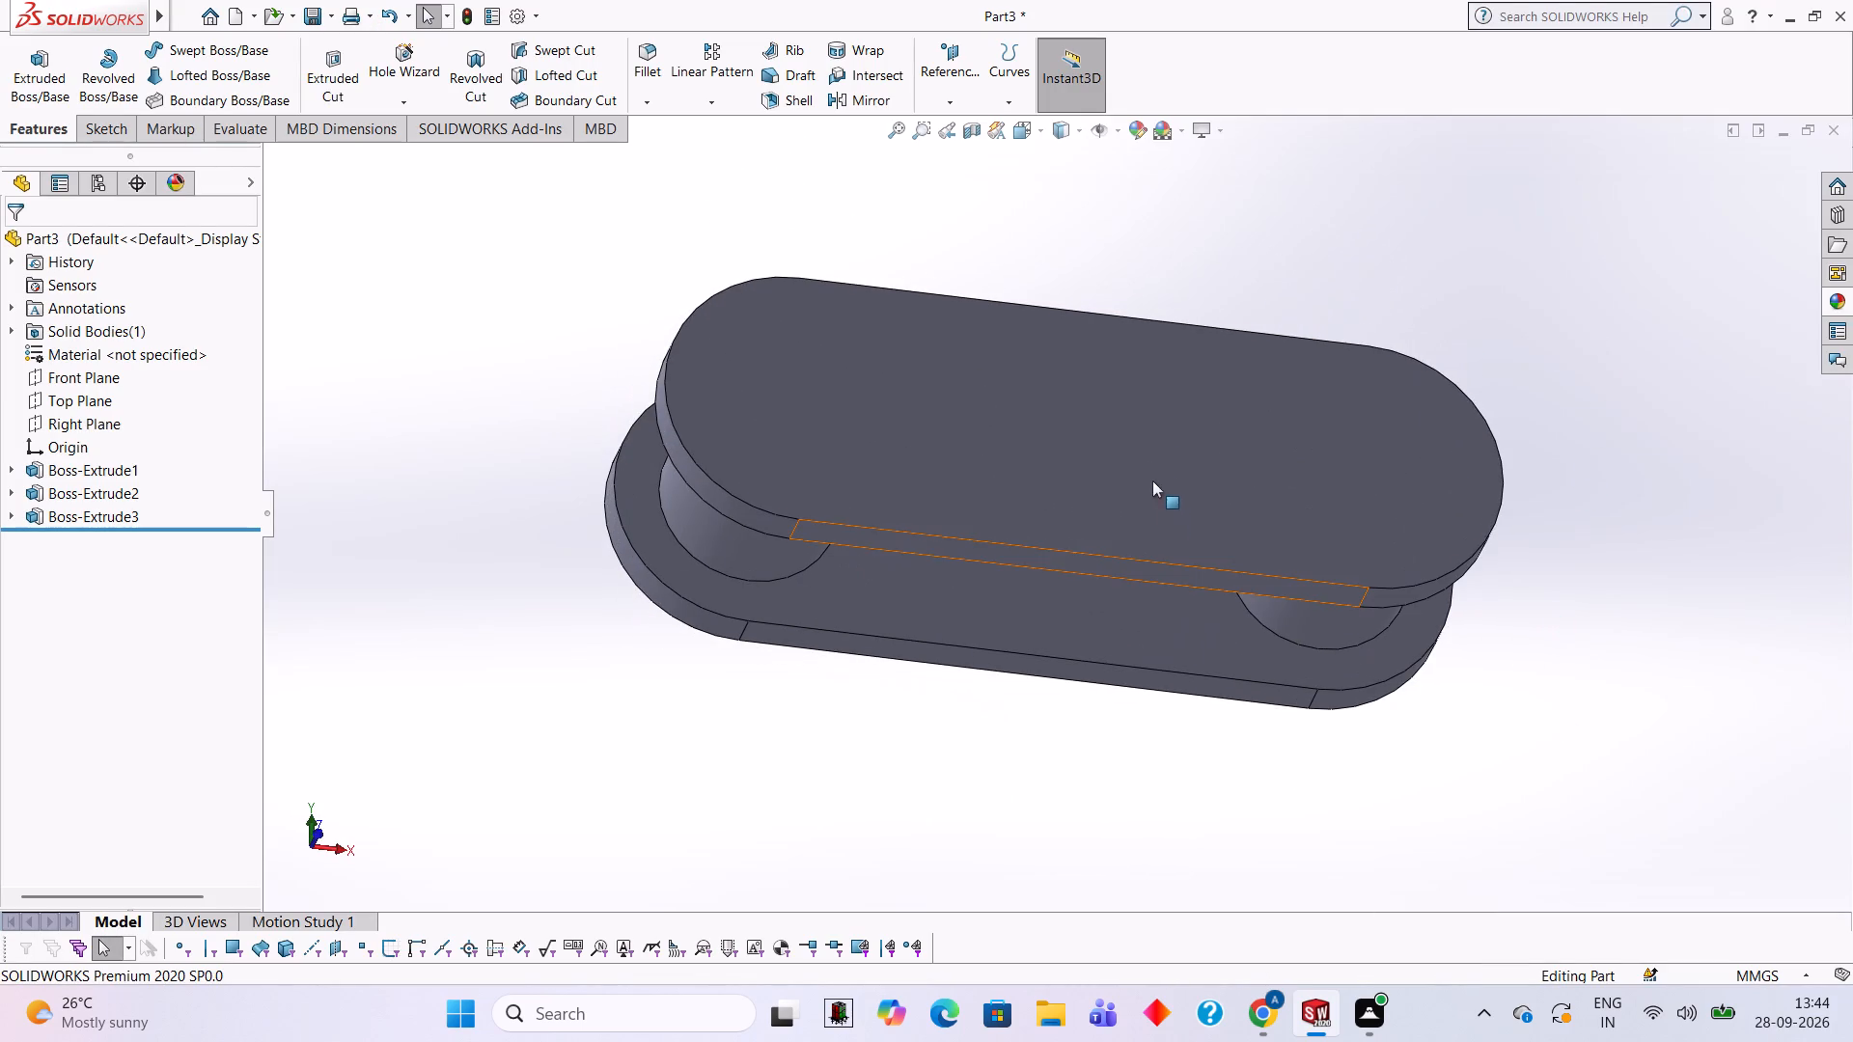
click(1132, 446)
click(1227, 387)
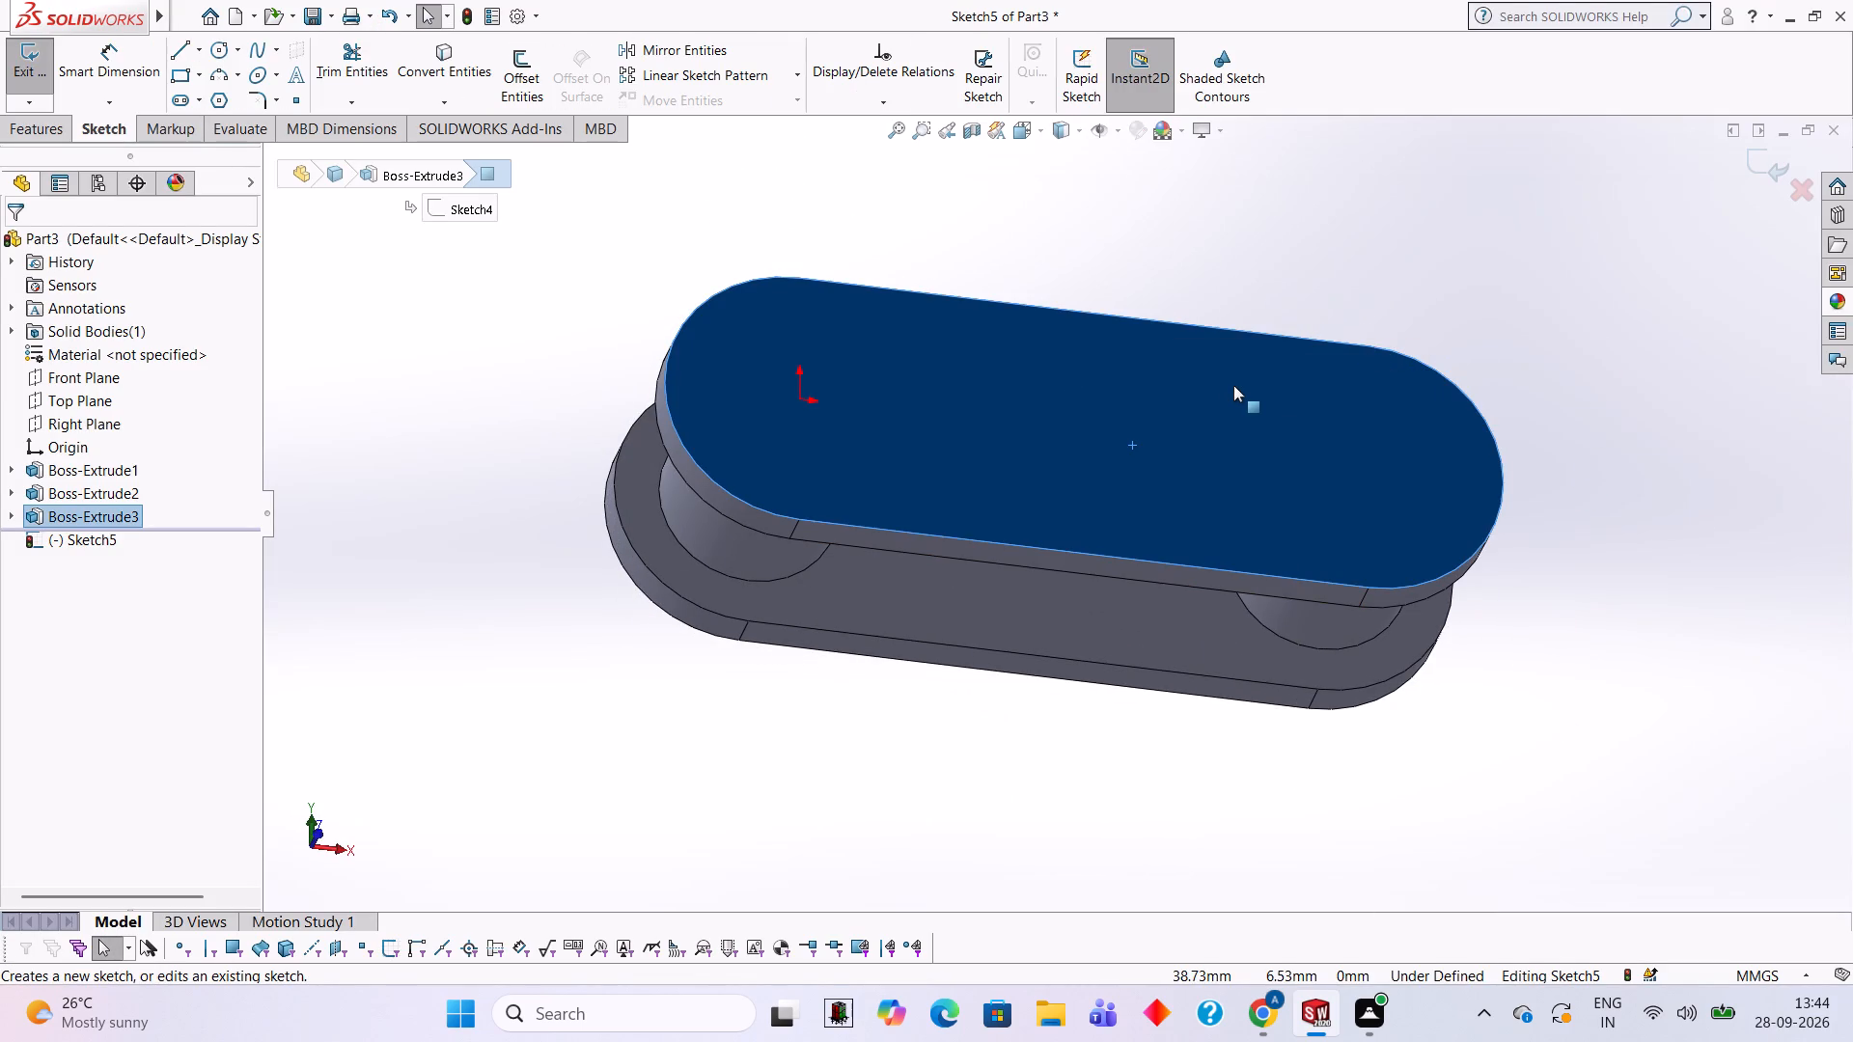
key(ctrl+8)
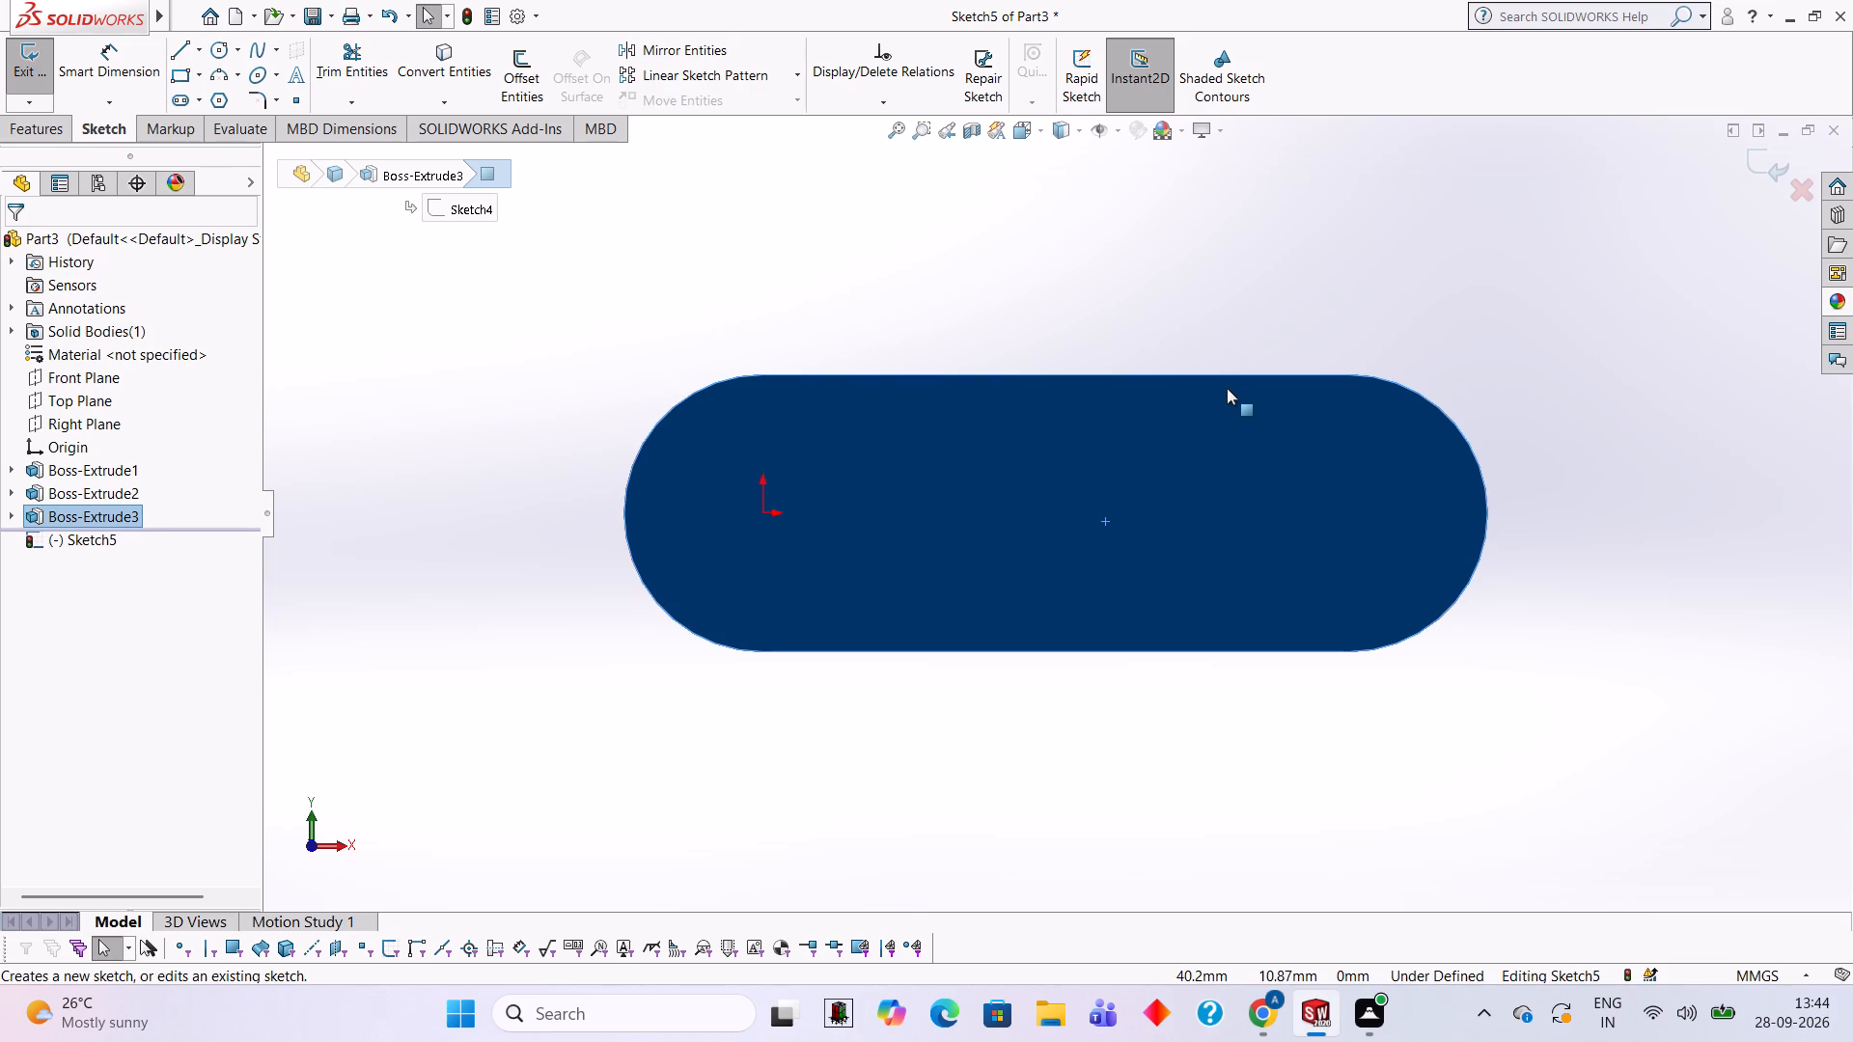
Sketch two dimensioned circles of 8 mm diameter, one at the origin and one at the far rounded end's centre.
scroll(272, 81, up, 1)
click(95, 132)
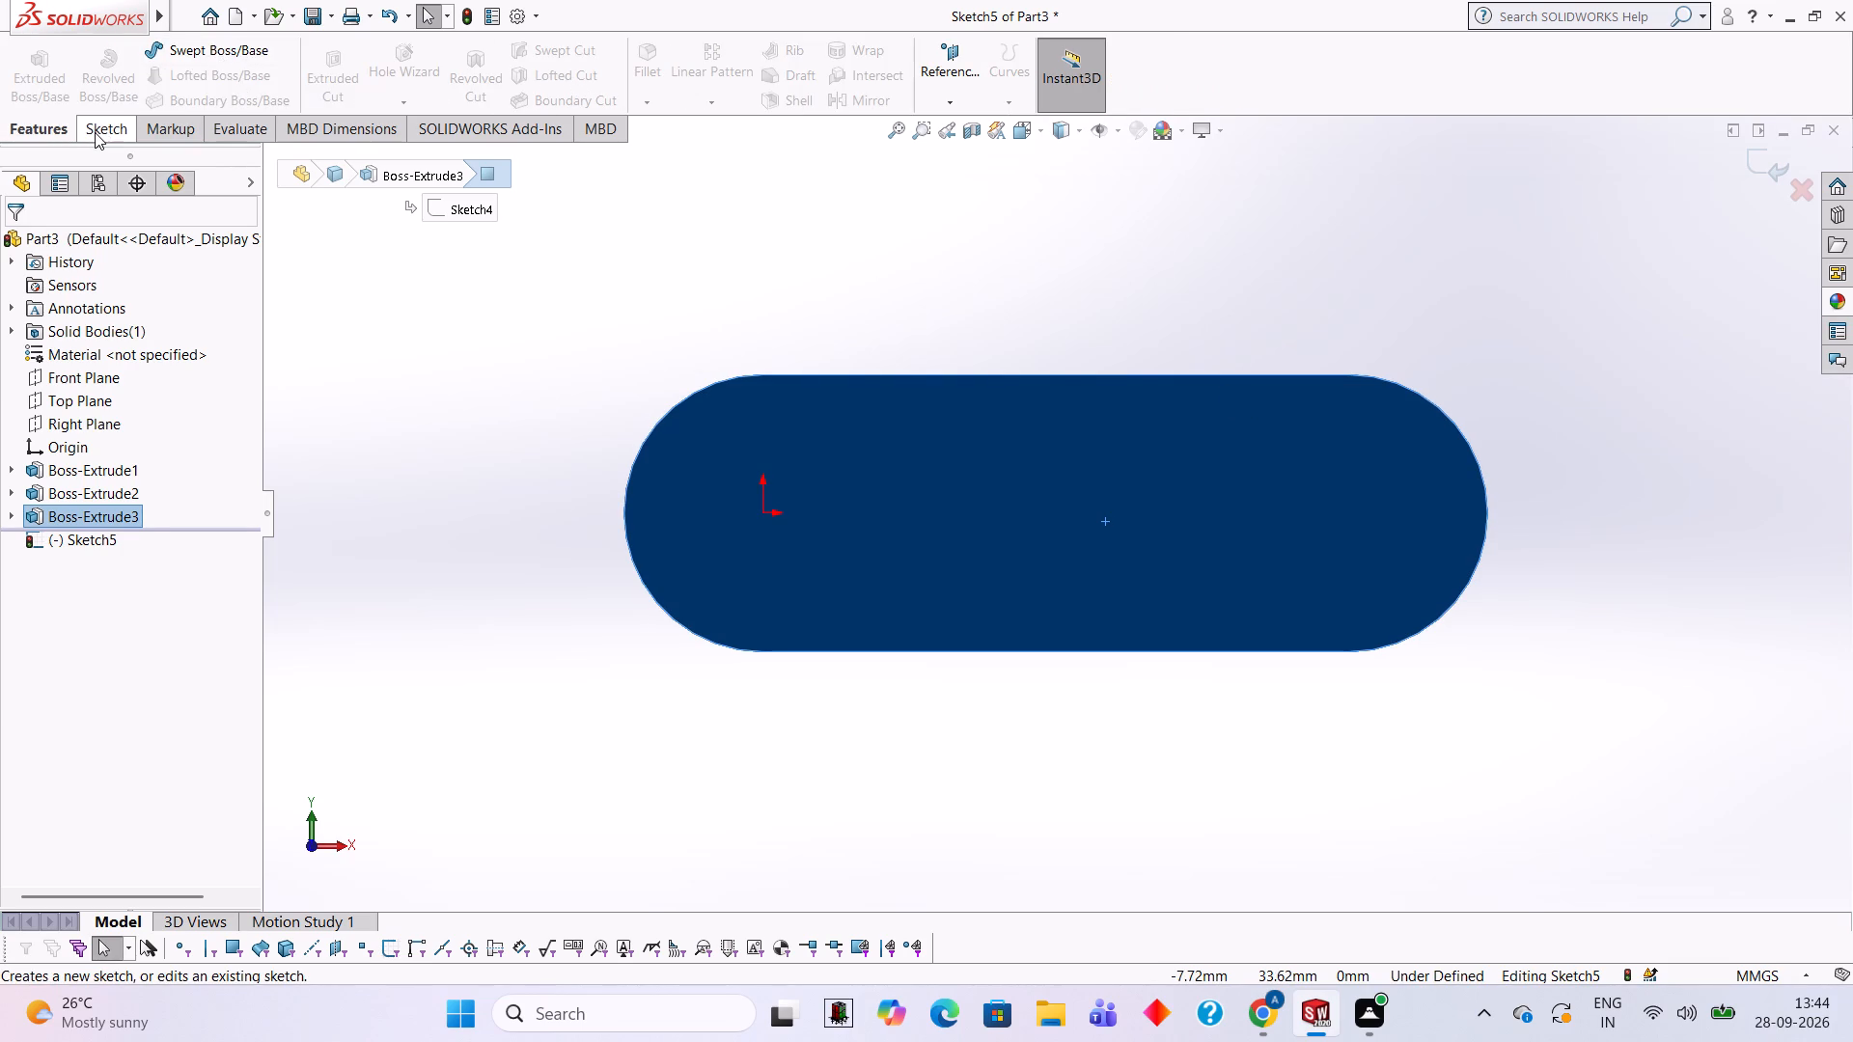
click(233, 50)
click(216, 50)
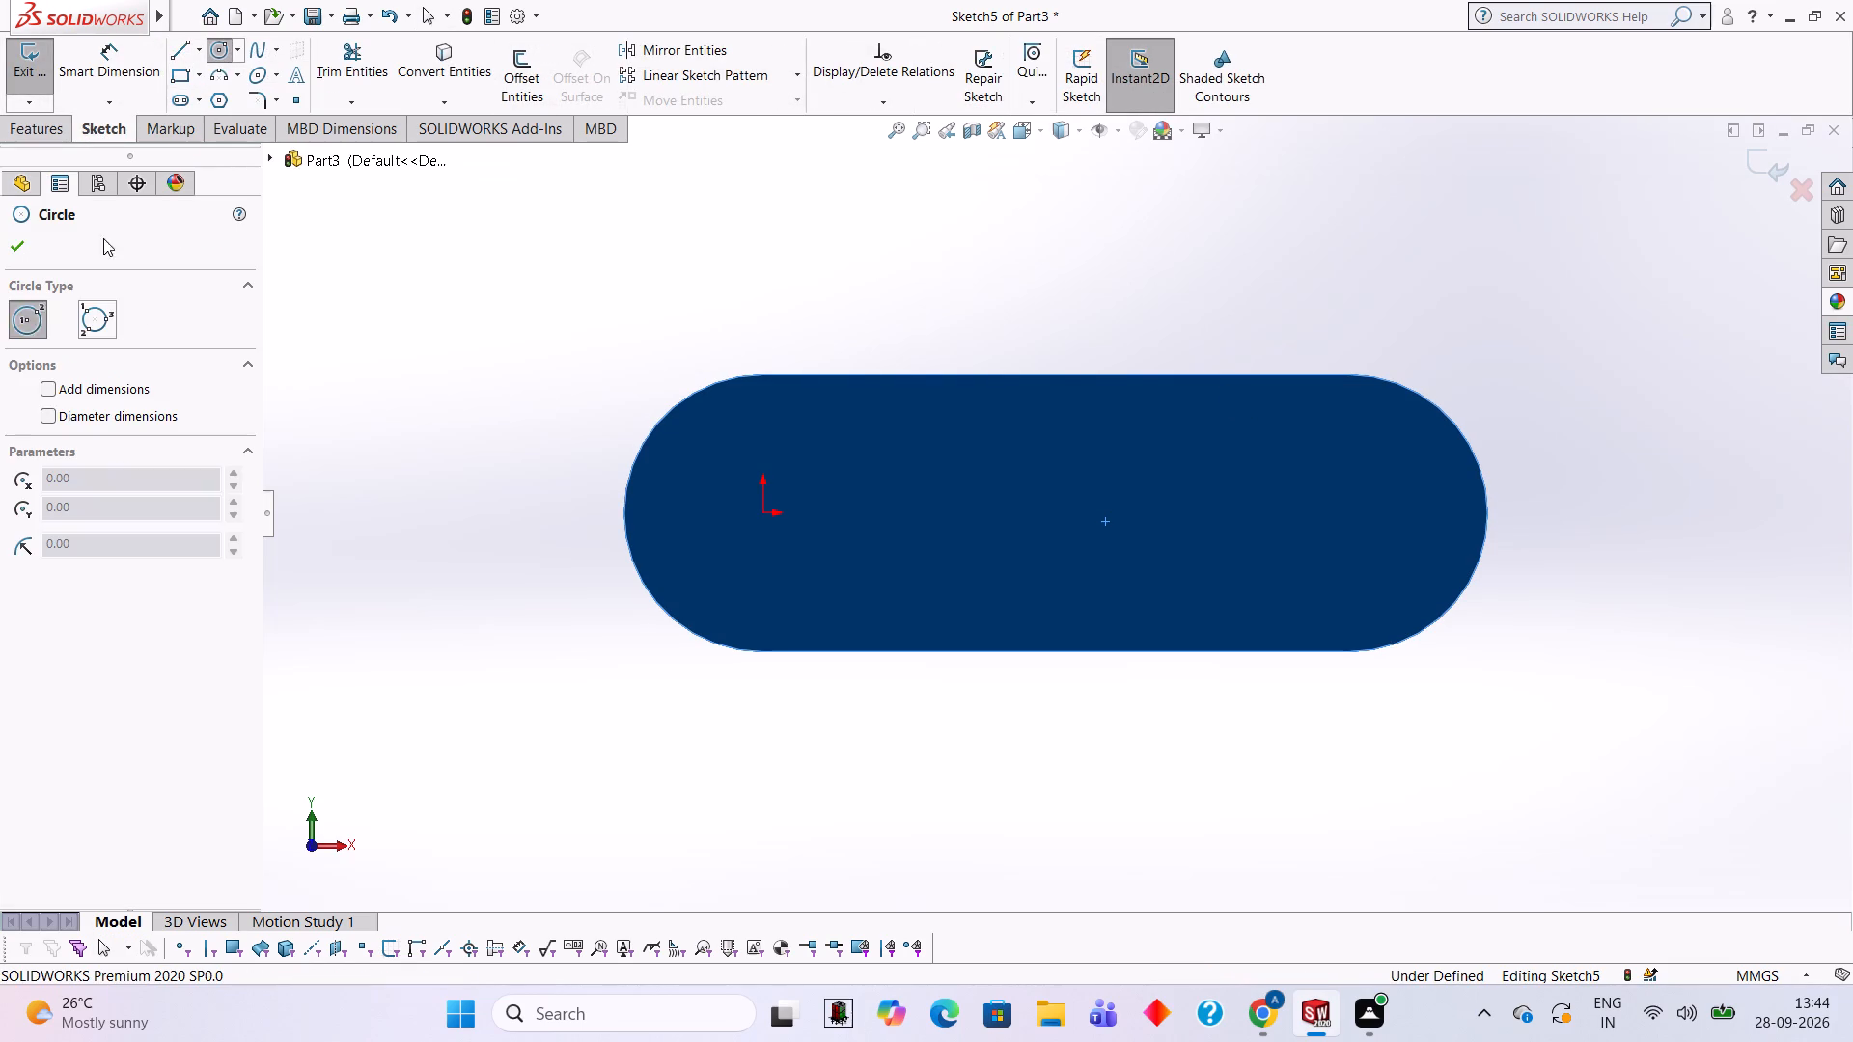
click(50, 387)
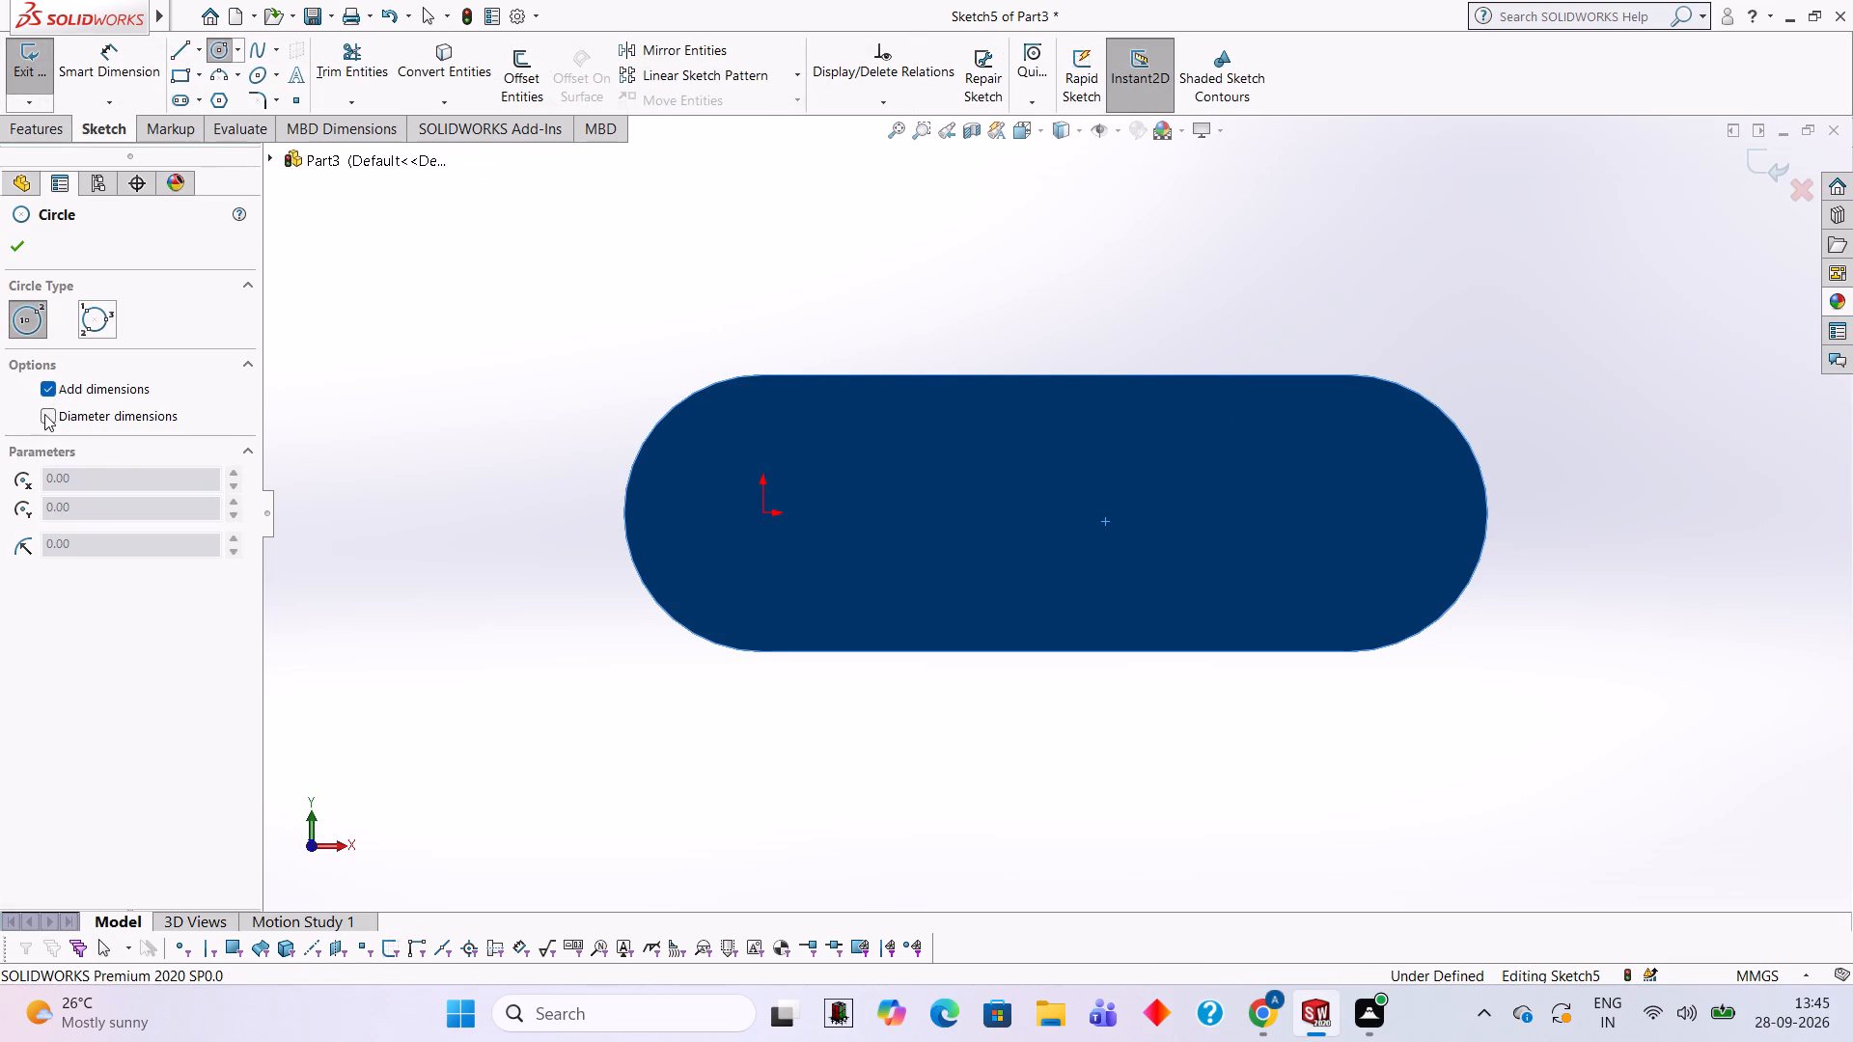
click(47, 414)
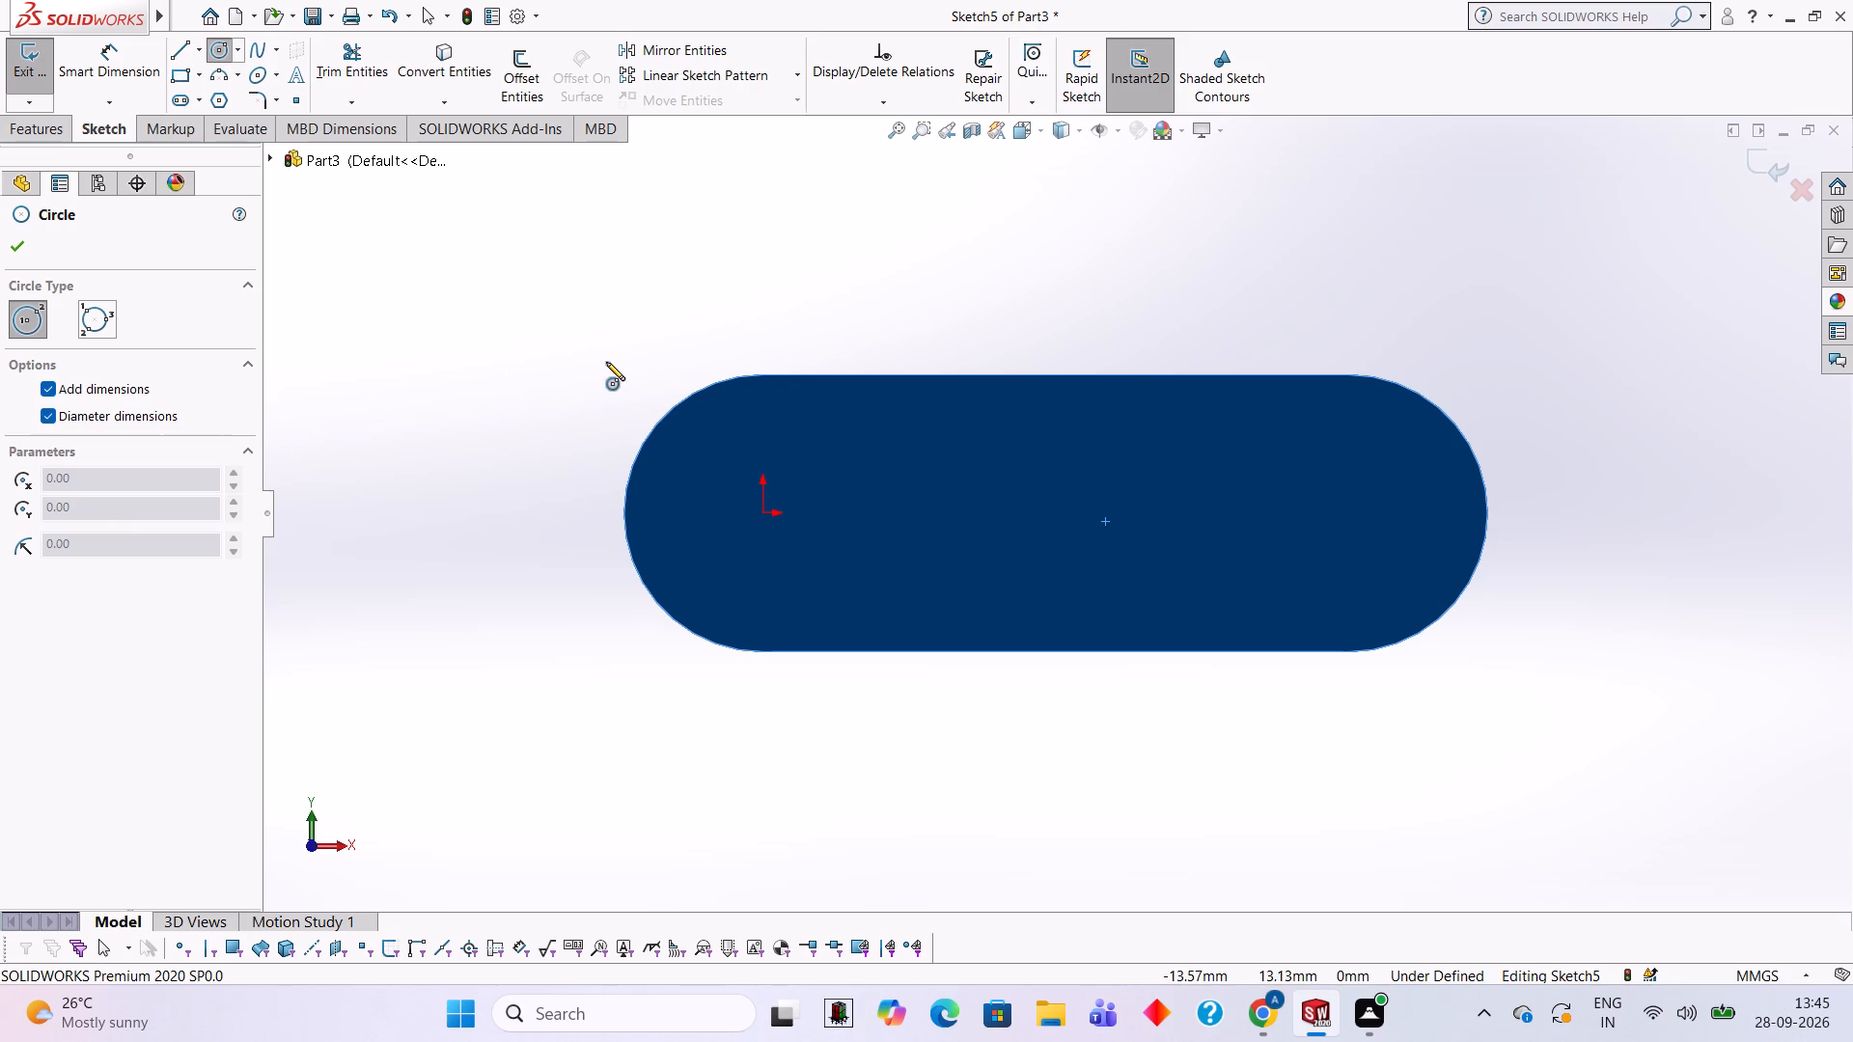
click(761, 512)
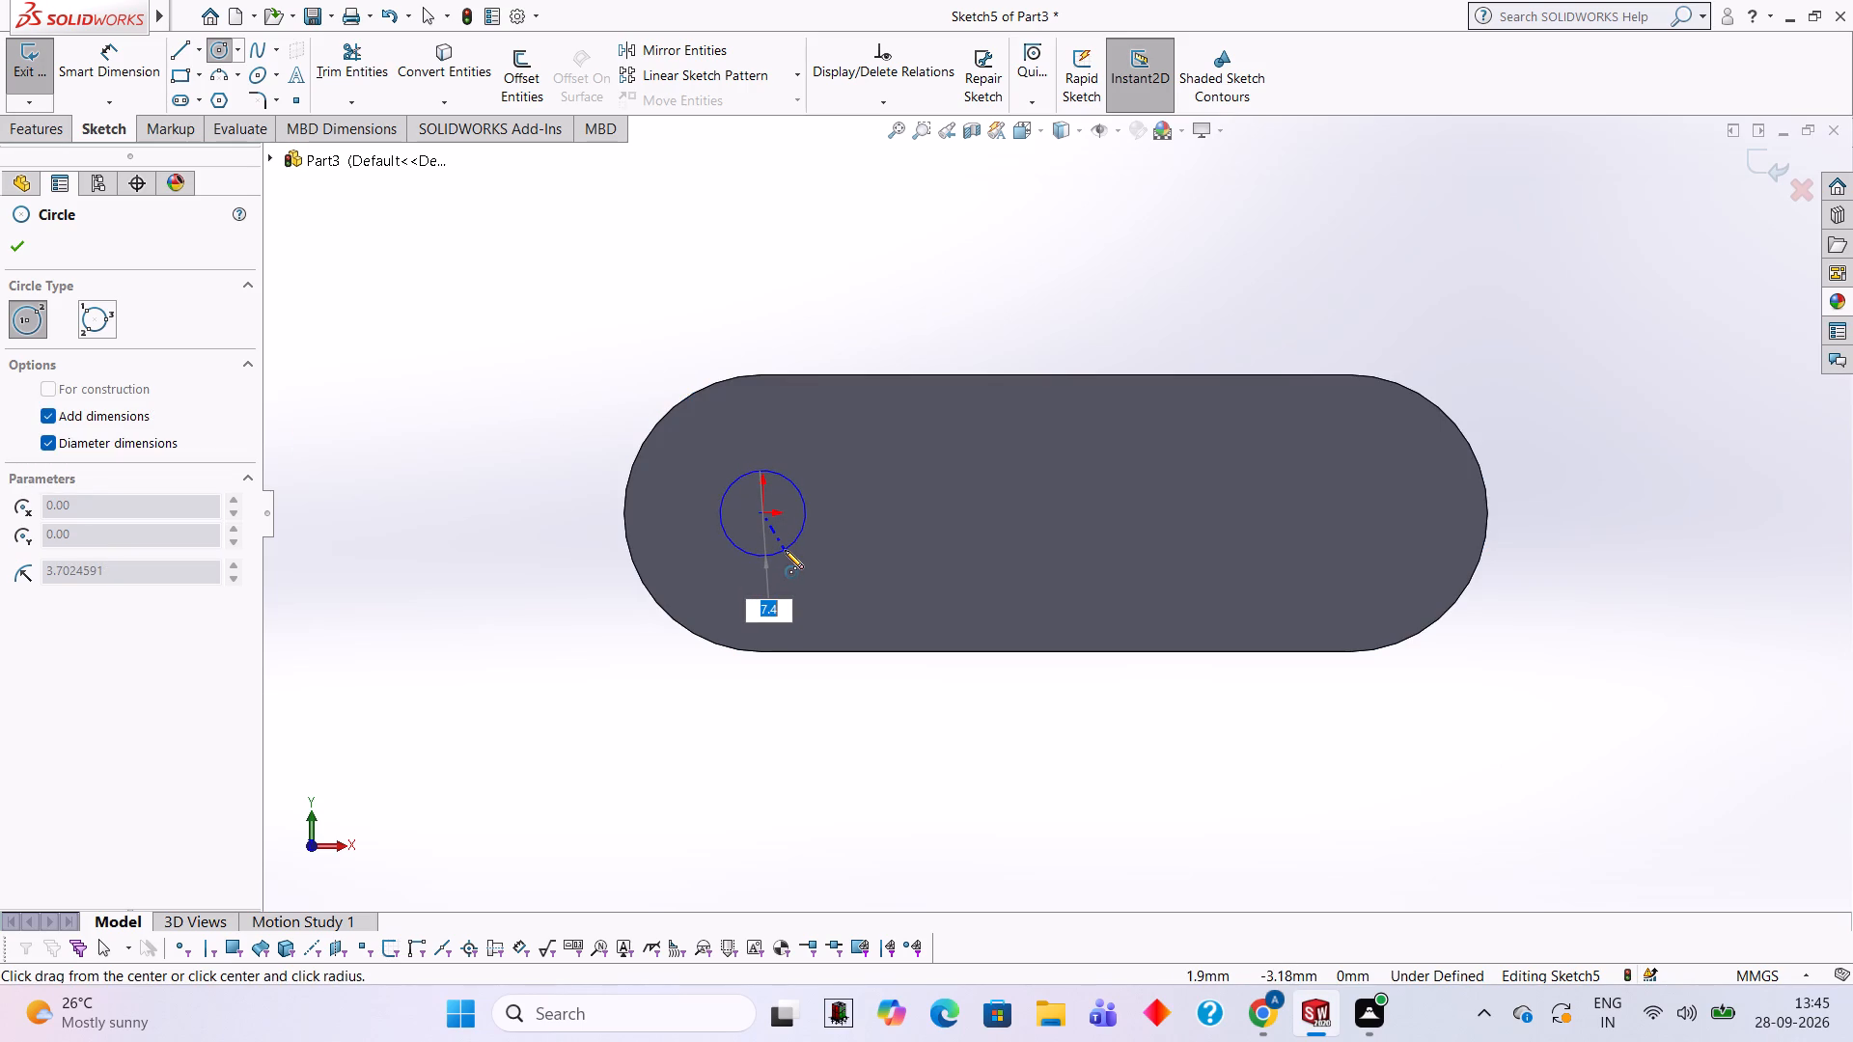
key(8)
key(Return)
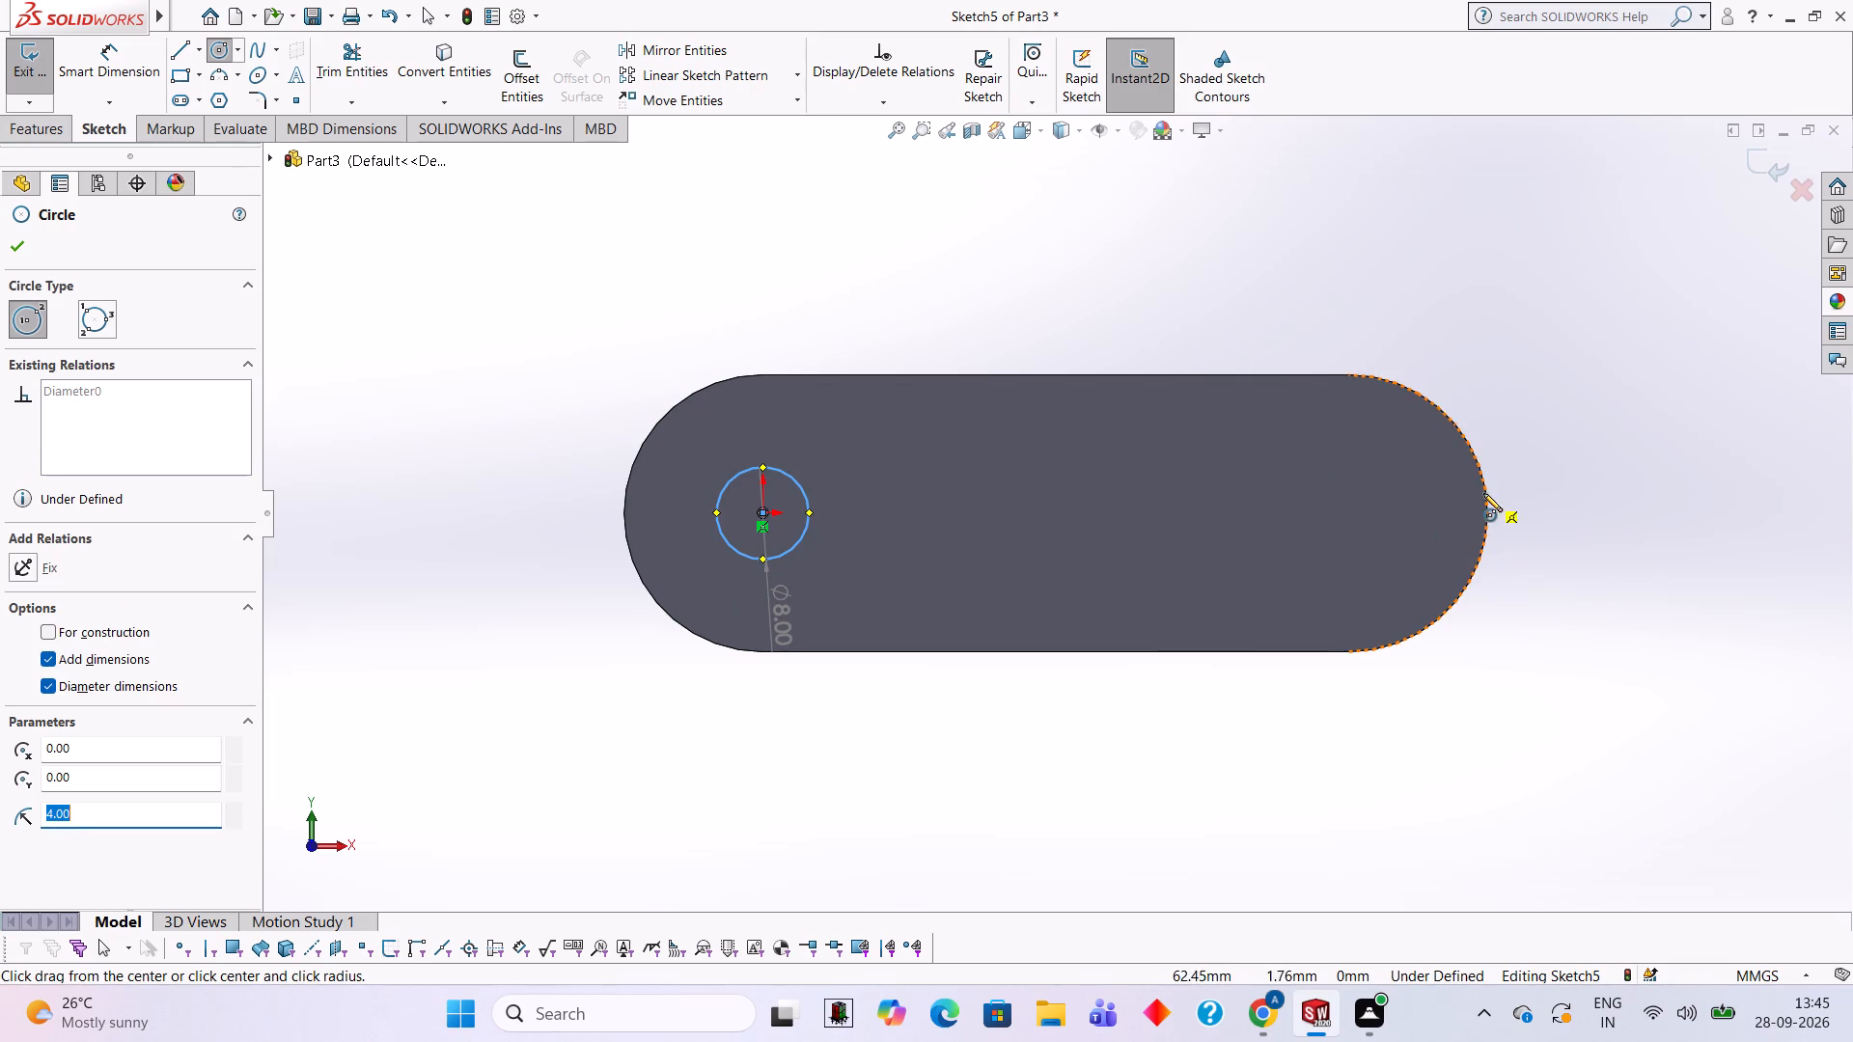
click(1349, 514)
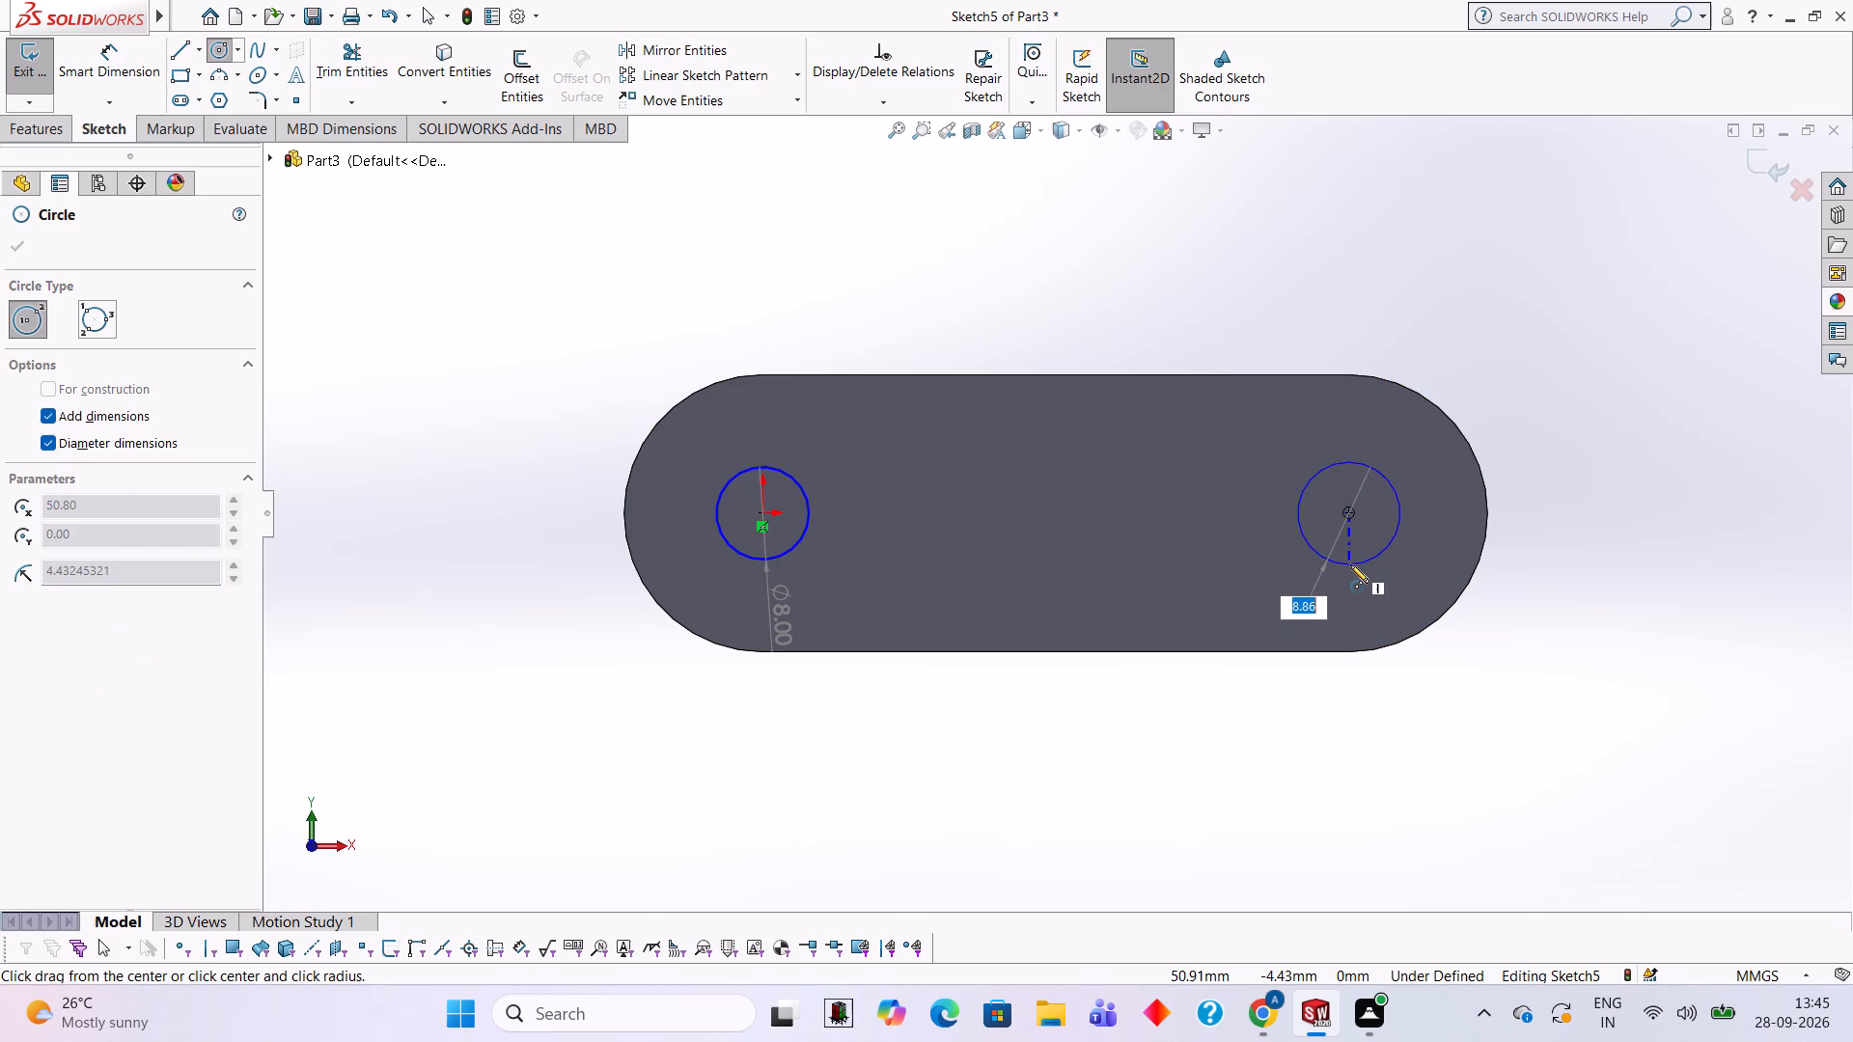
key(8)
key(Return)
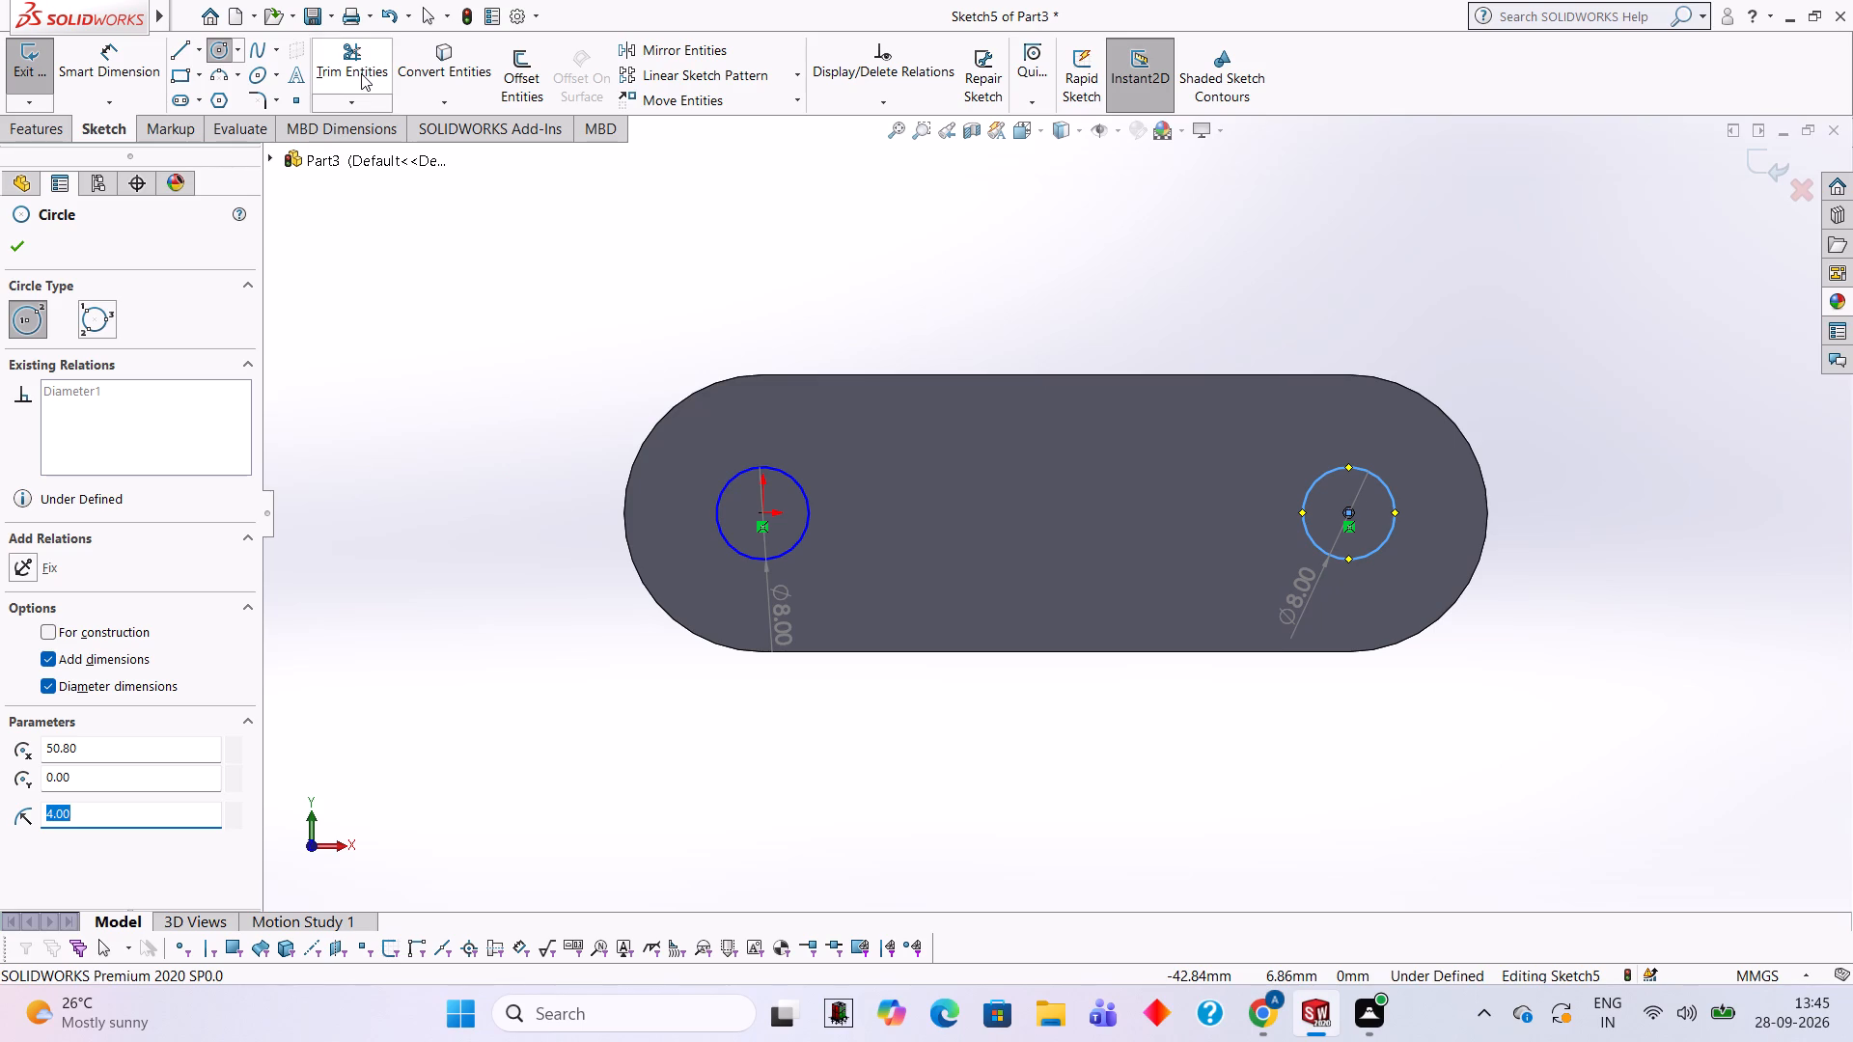
Cut-extrude the two 8 mm circles as a blind cut 22 mm deep into the plate and pins.
click(40, 120)
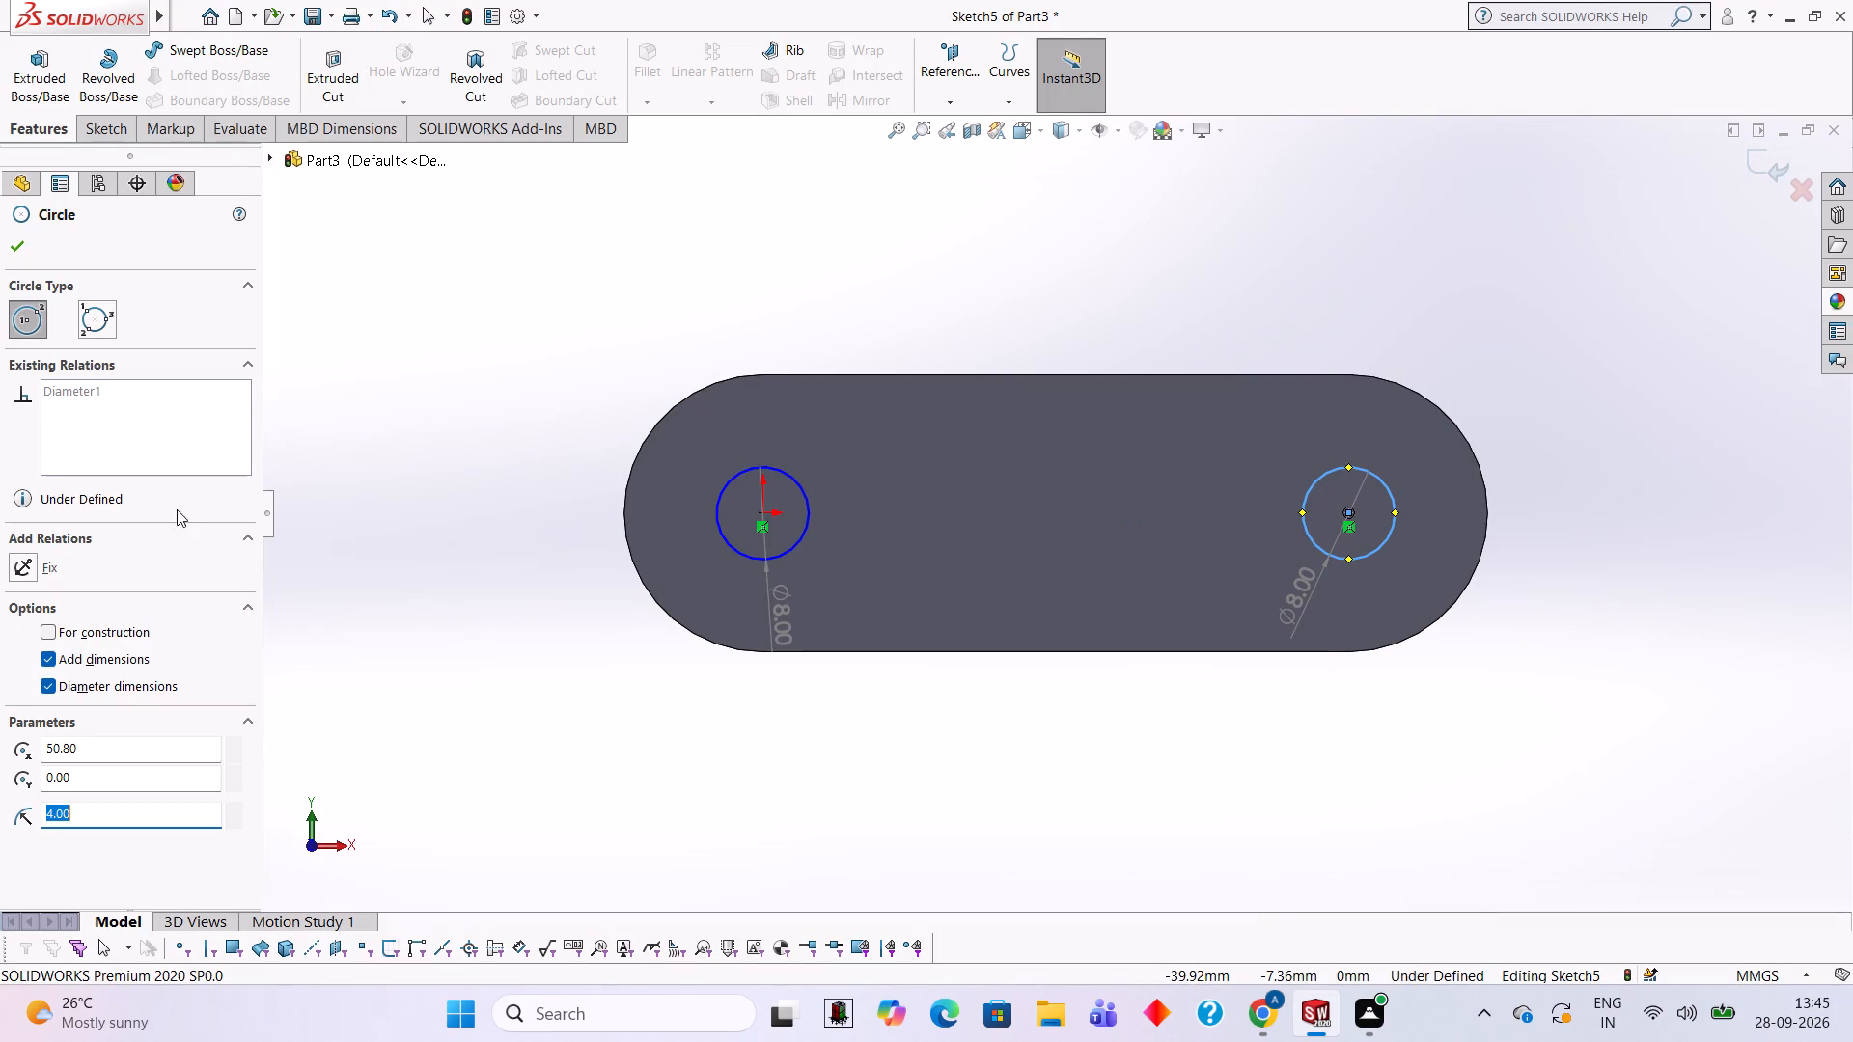
click(316, 97)
middle_drag(528, 284, 536, 551)
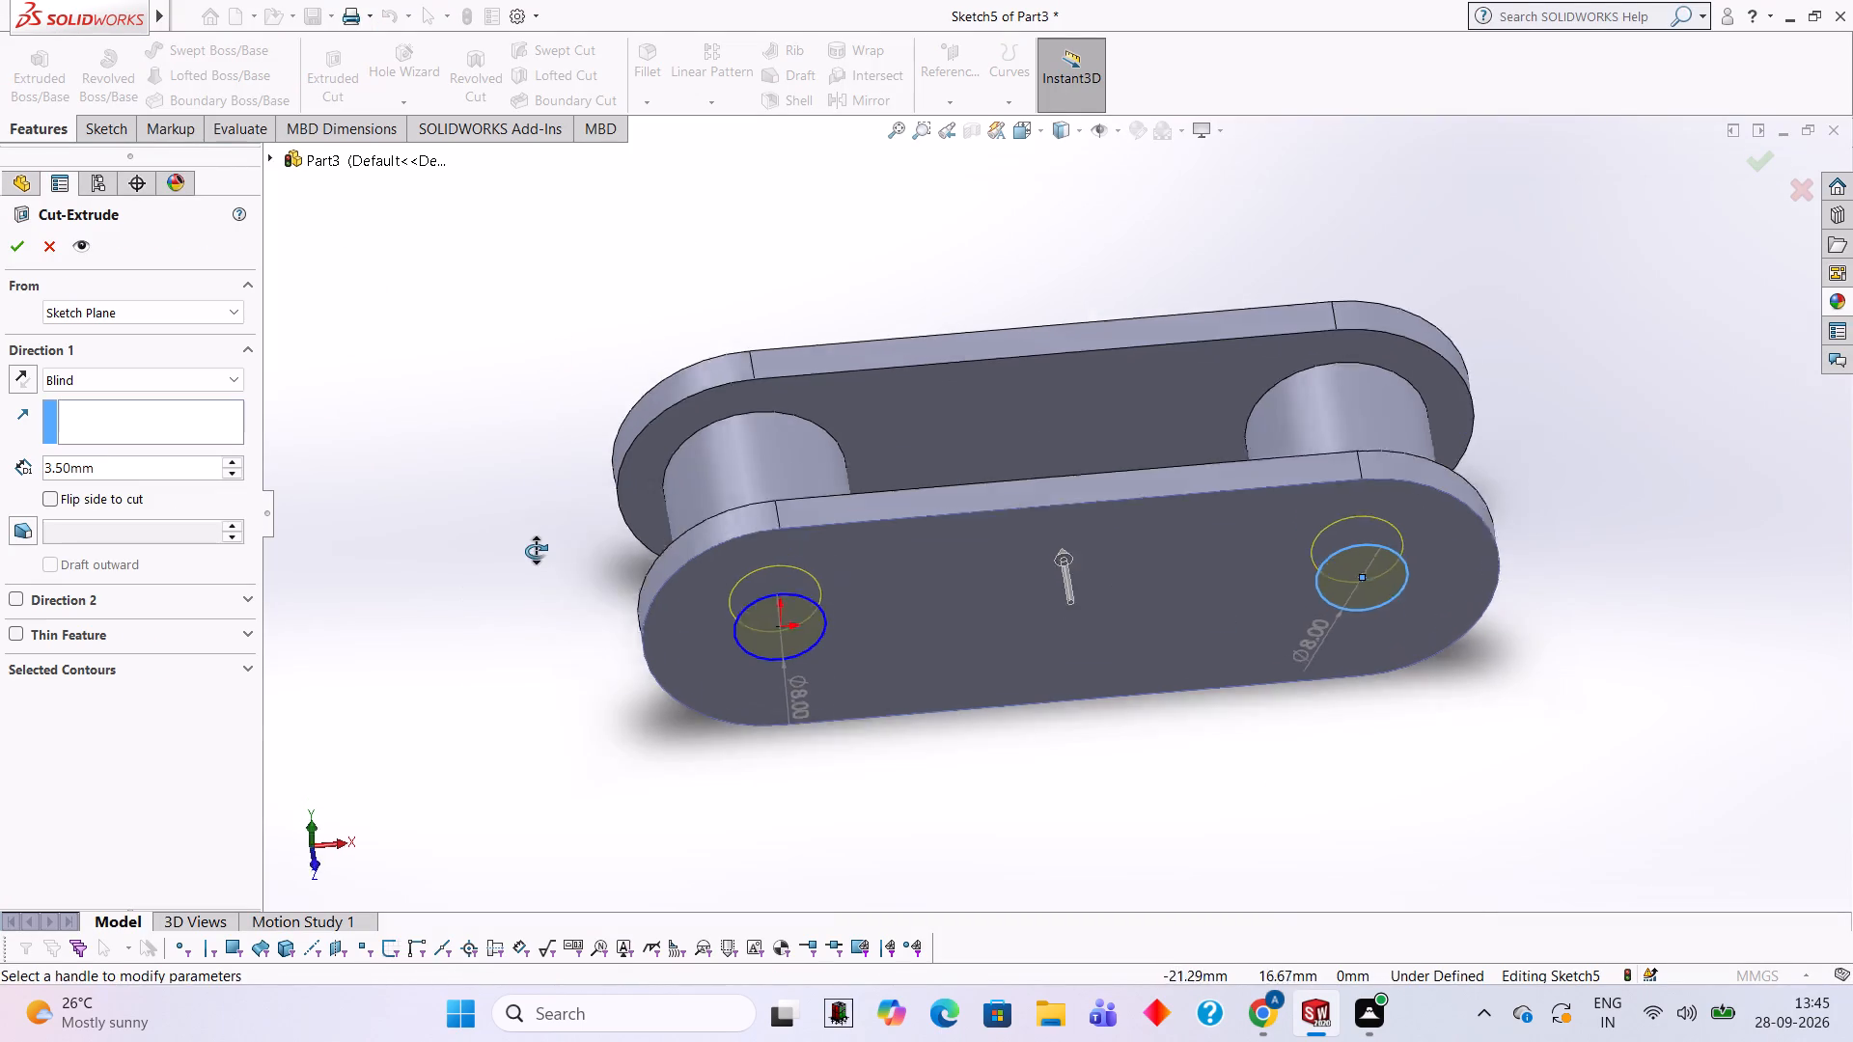
middle_drag(536, 551, 536, 556)
click(131, 480)
click(147, 468)
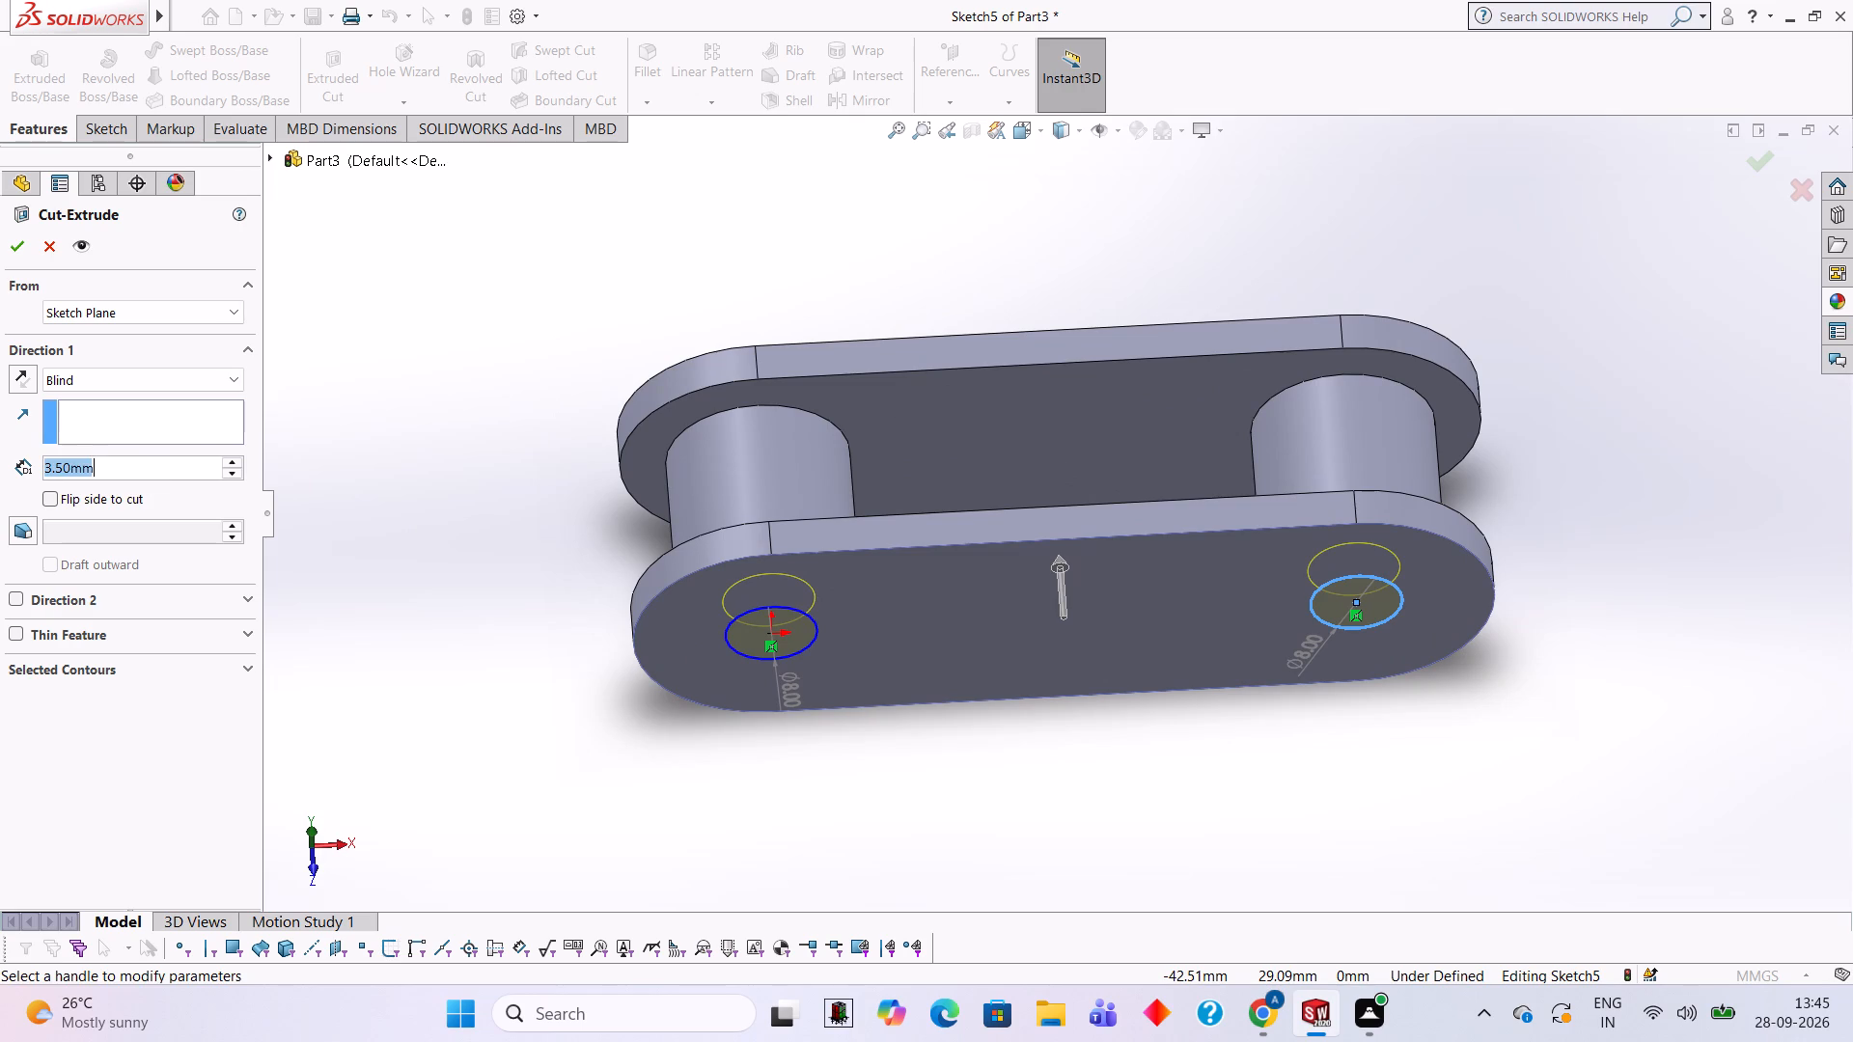
key(BackSpace)
key(BackSpace)
key(BackSpace)
key(BackSpace)
key(BackSpace)
key(BackSpace)
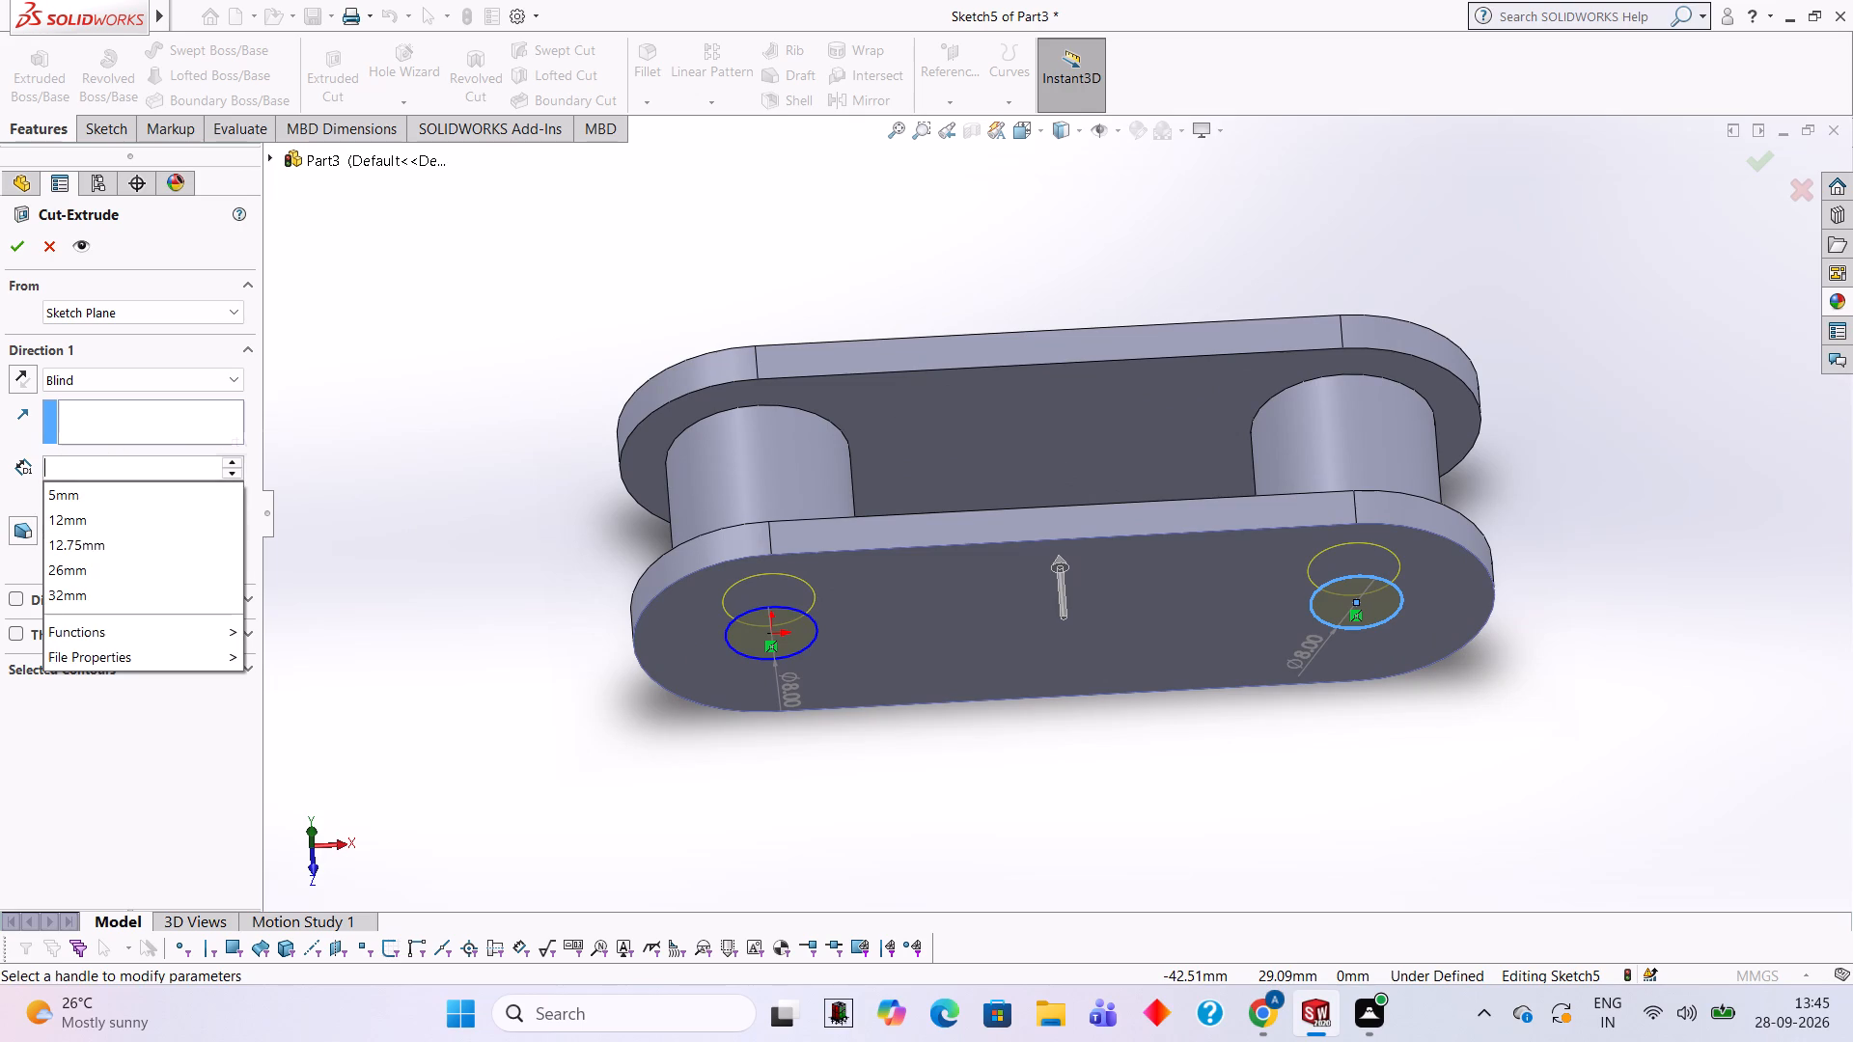
text(22)
key(Return)
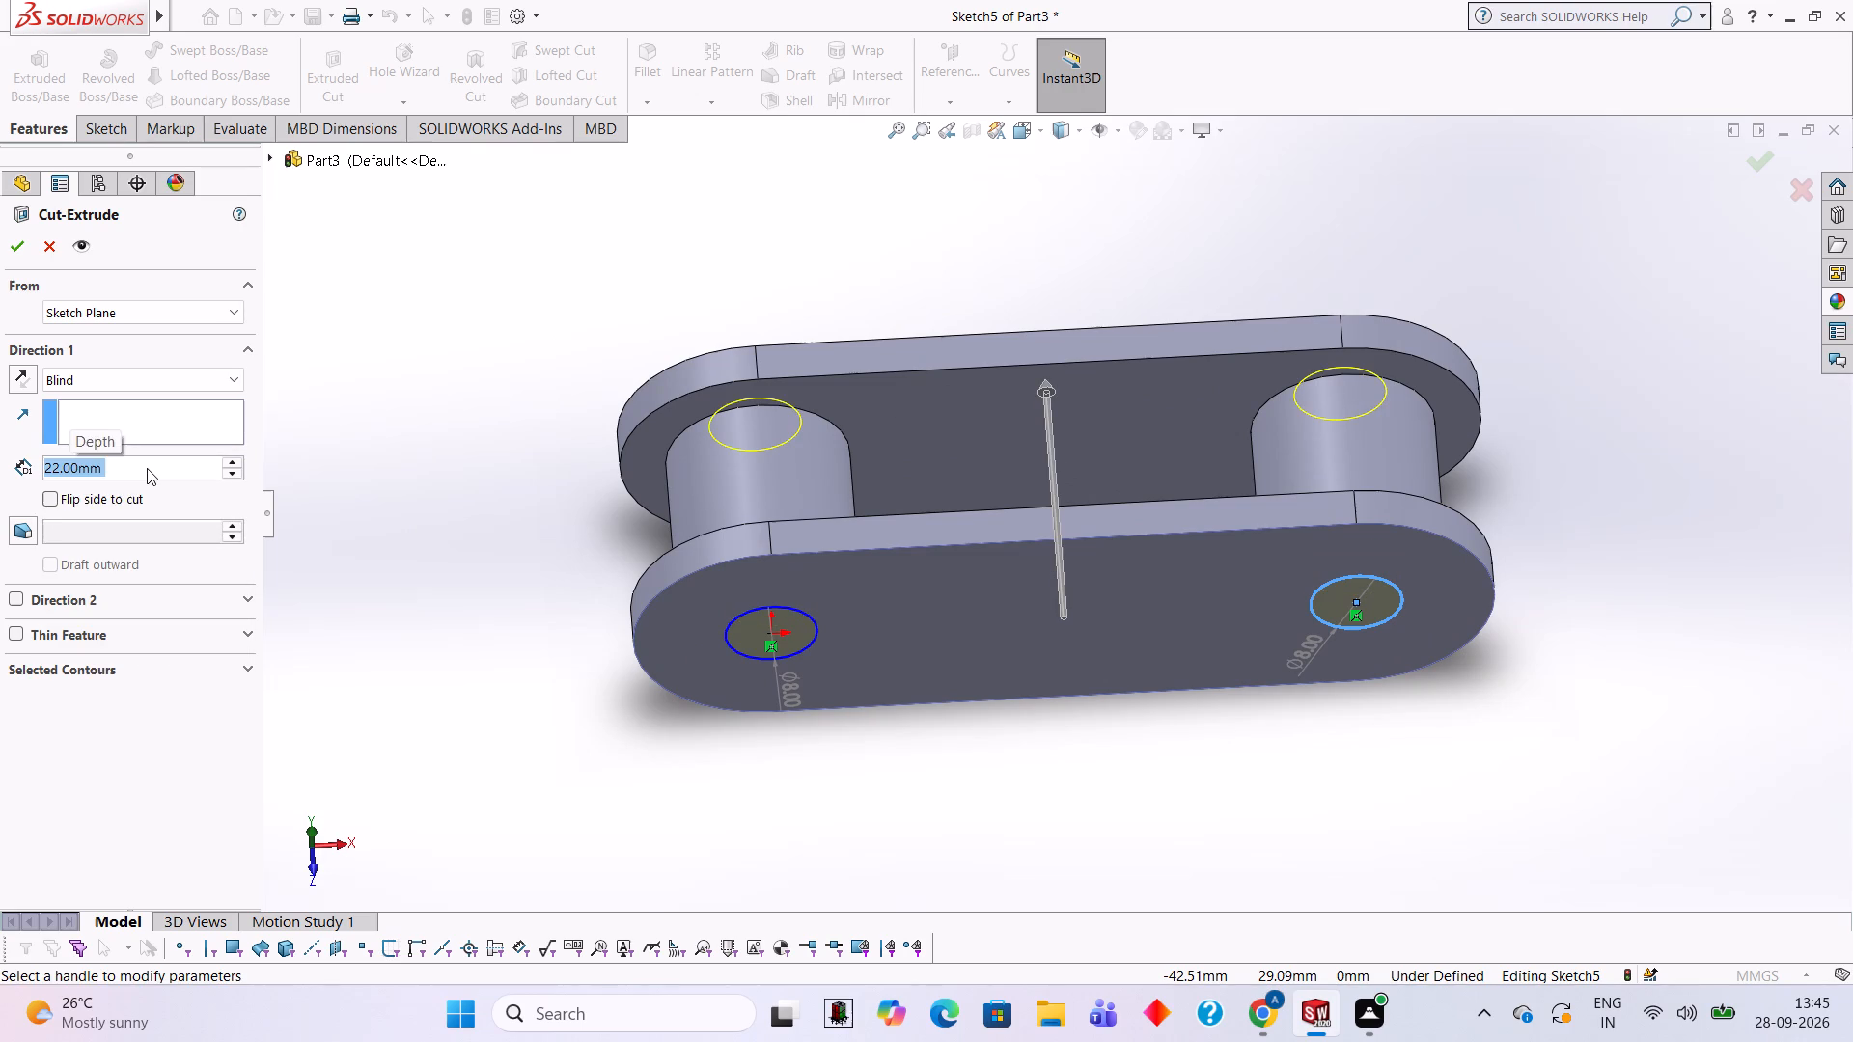
click(27, 249)
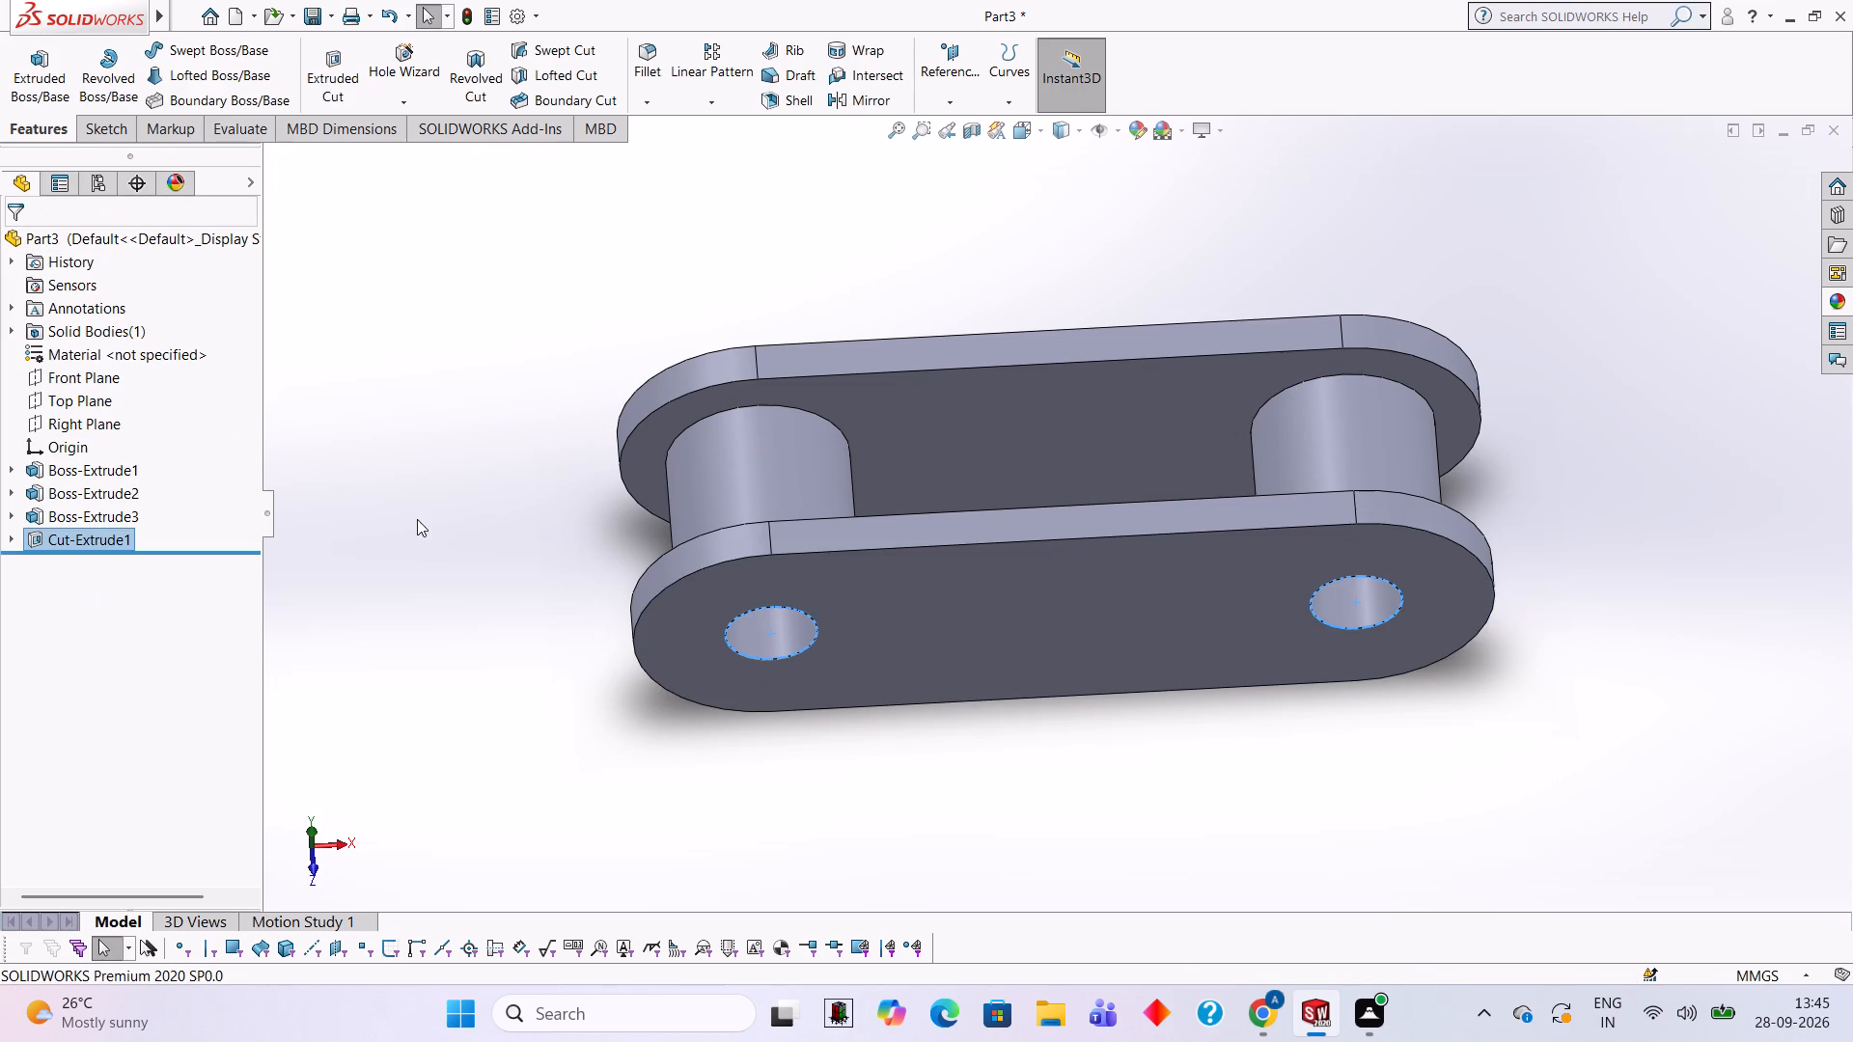
Apply the solid Red appearance to the whole part.
middle_drag(594, 710, 874, 594)
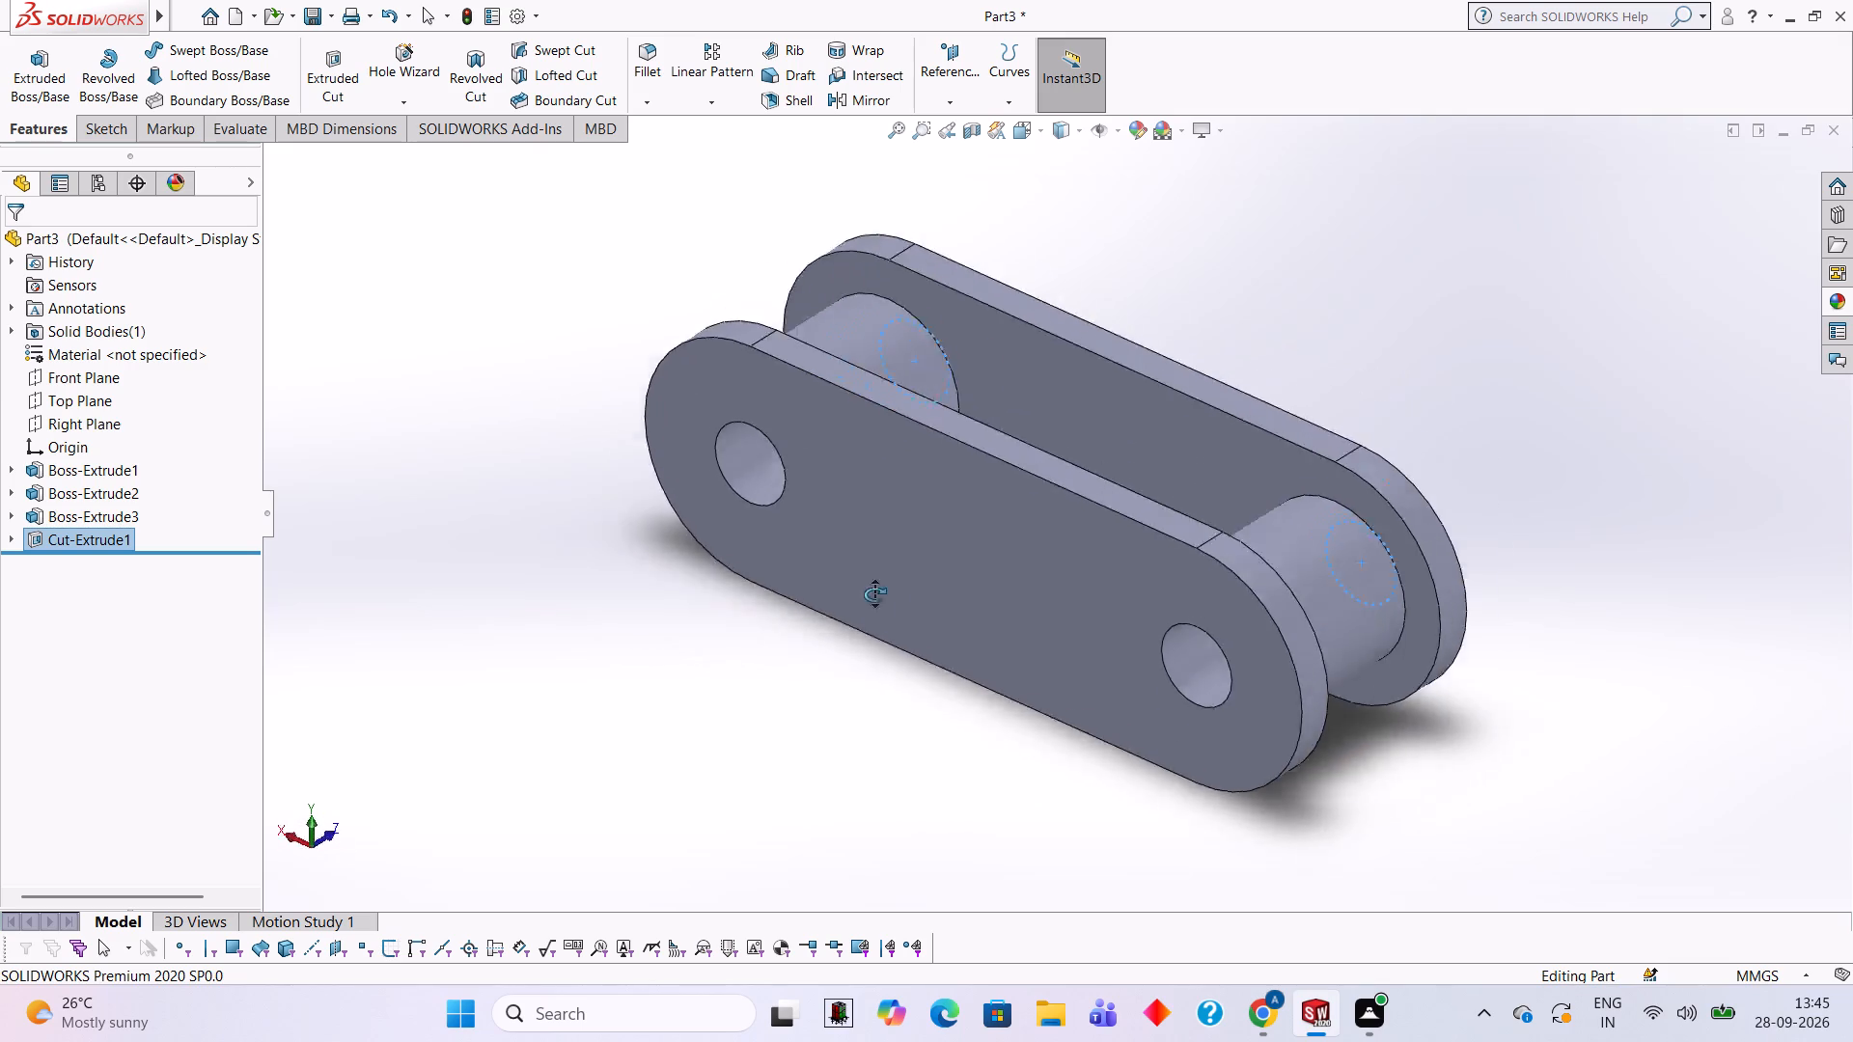
middle_drag(874, 594, 722, 592)
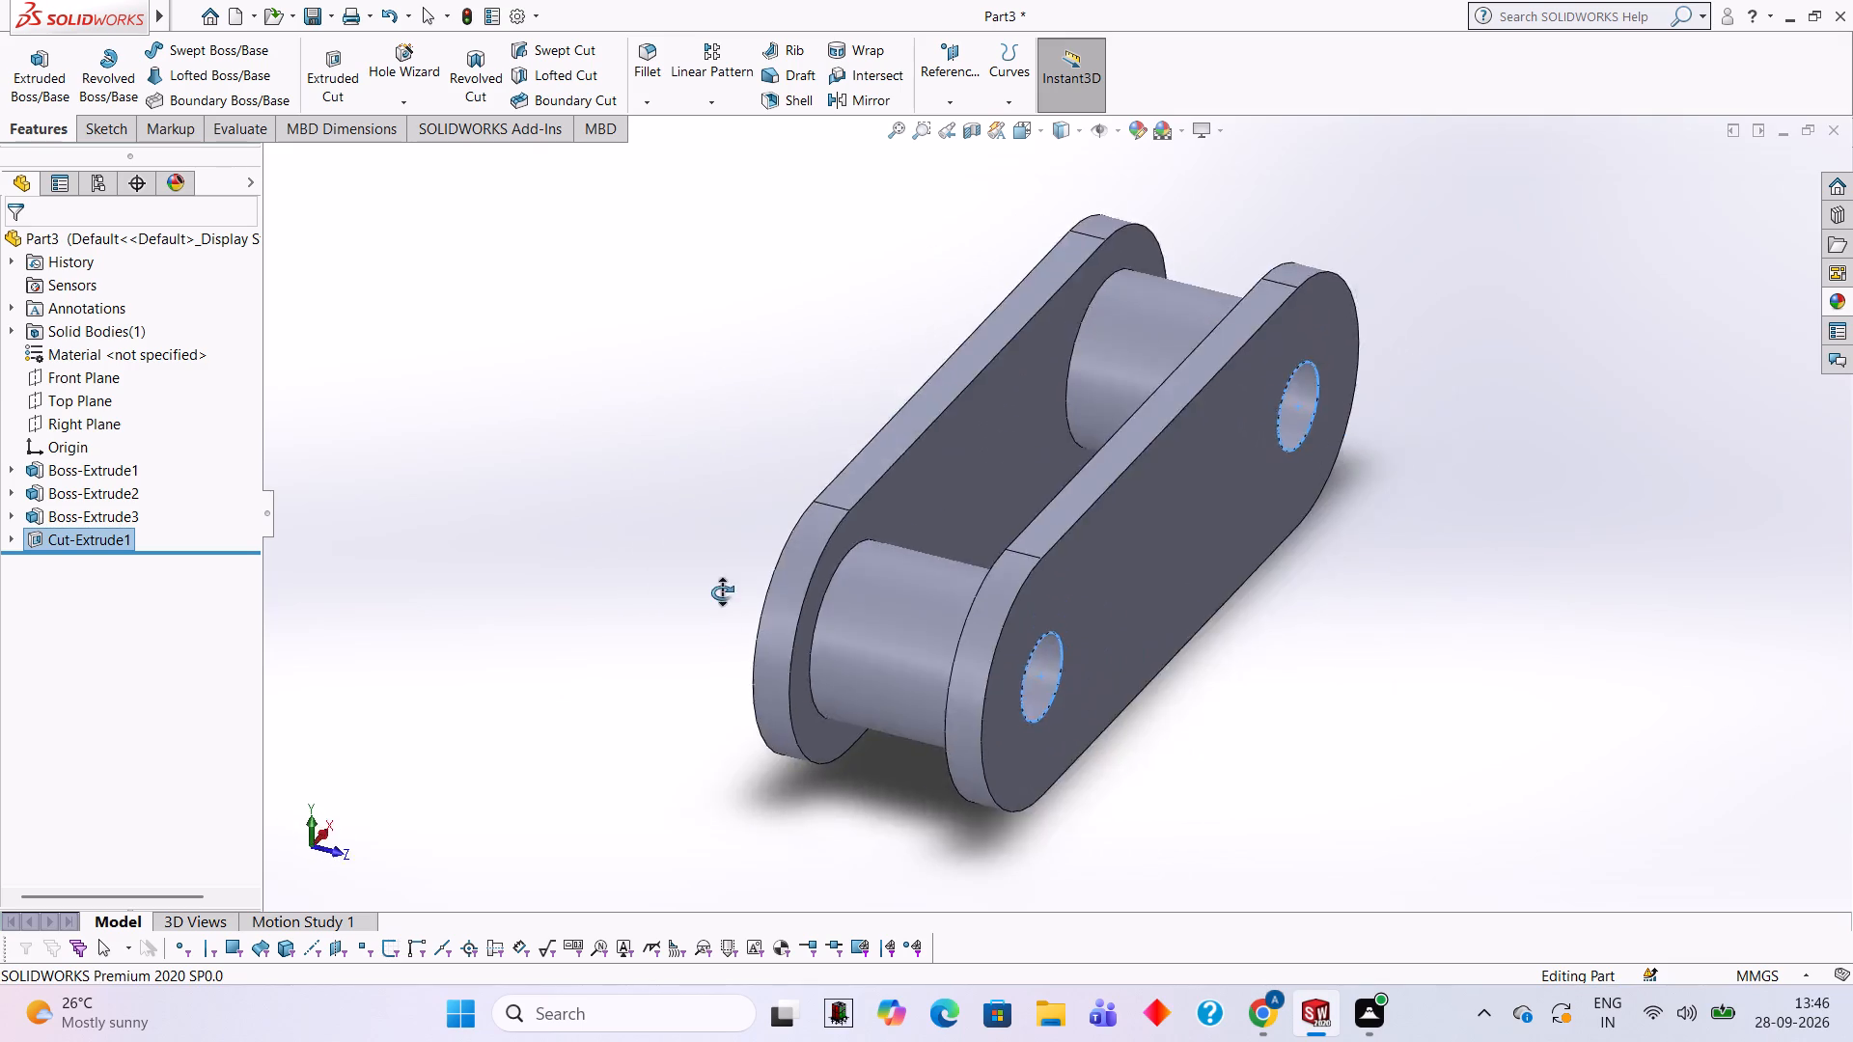
middle_drag(722, 592, 638, 516)
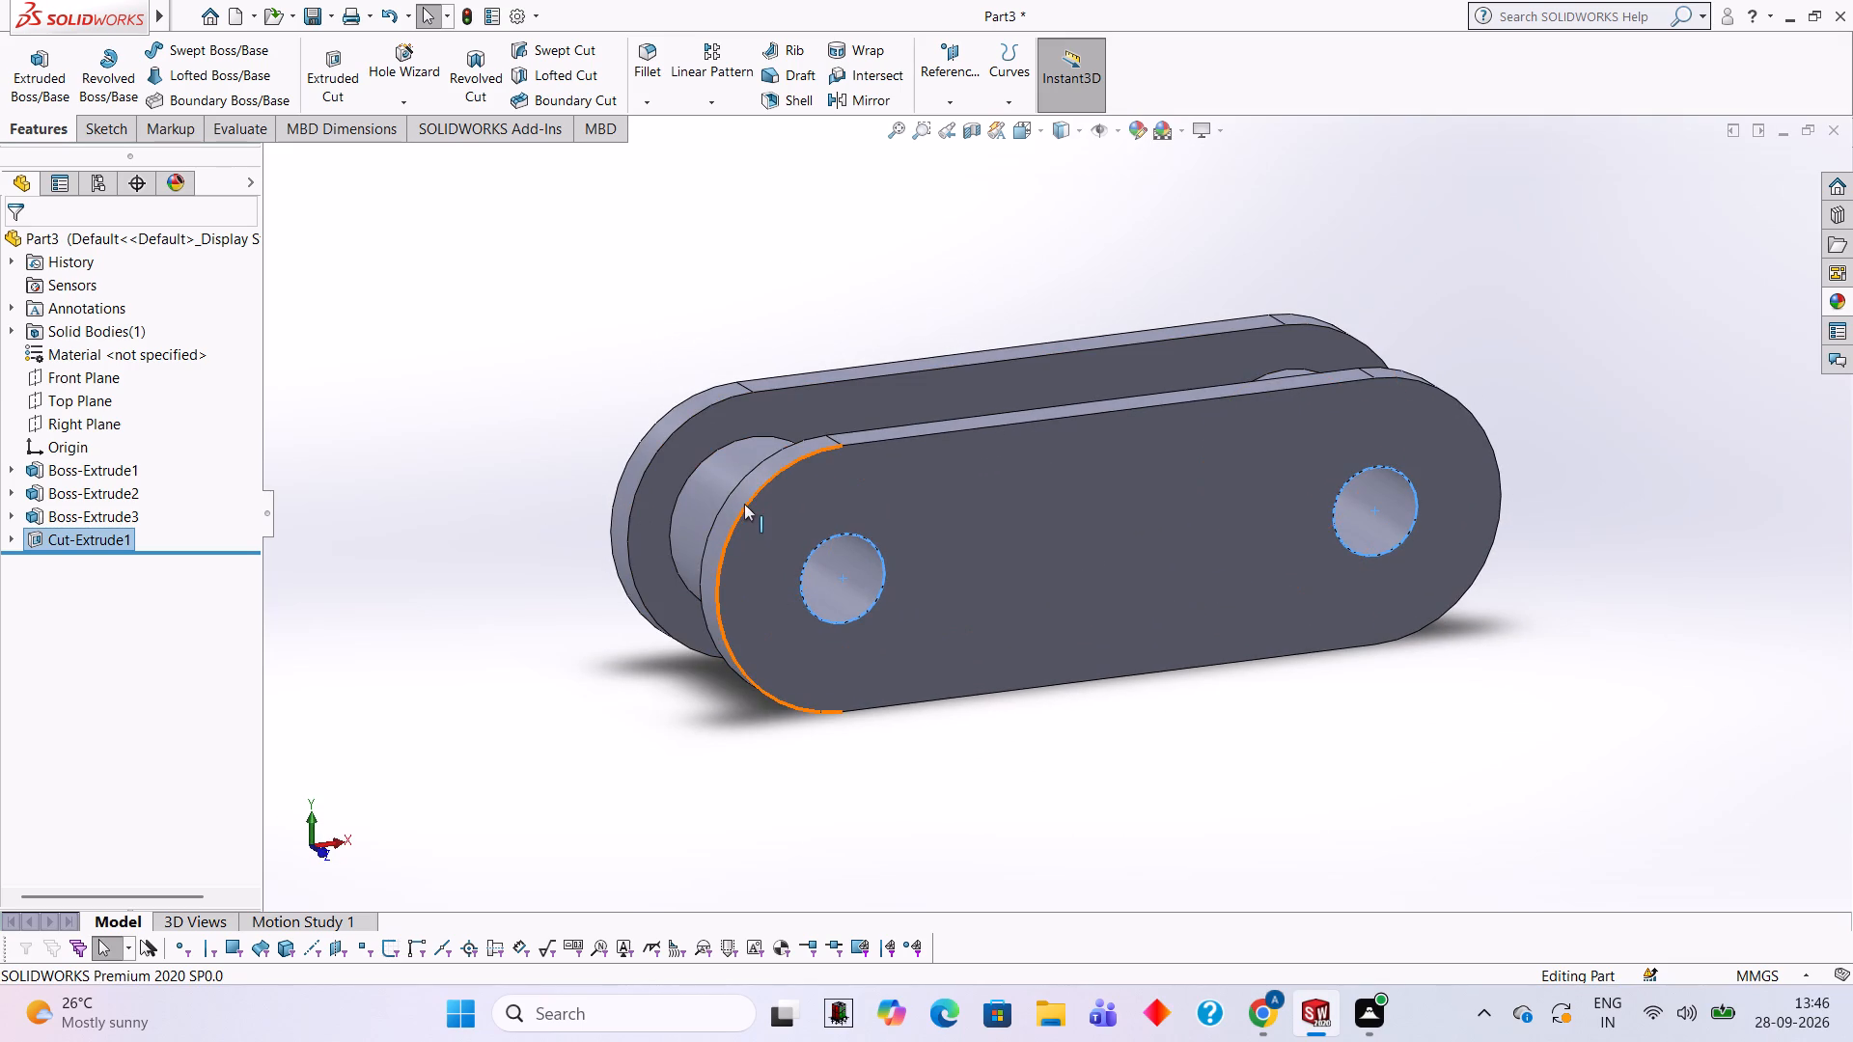
click(1618, 359)
middle_drag(1659, 464, 1631, 613)
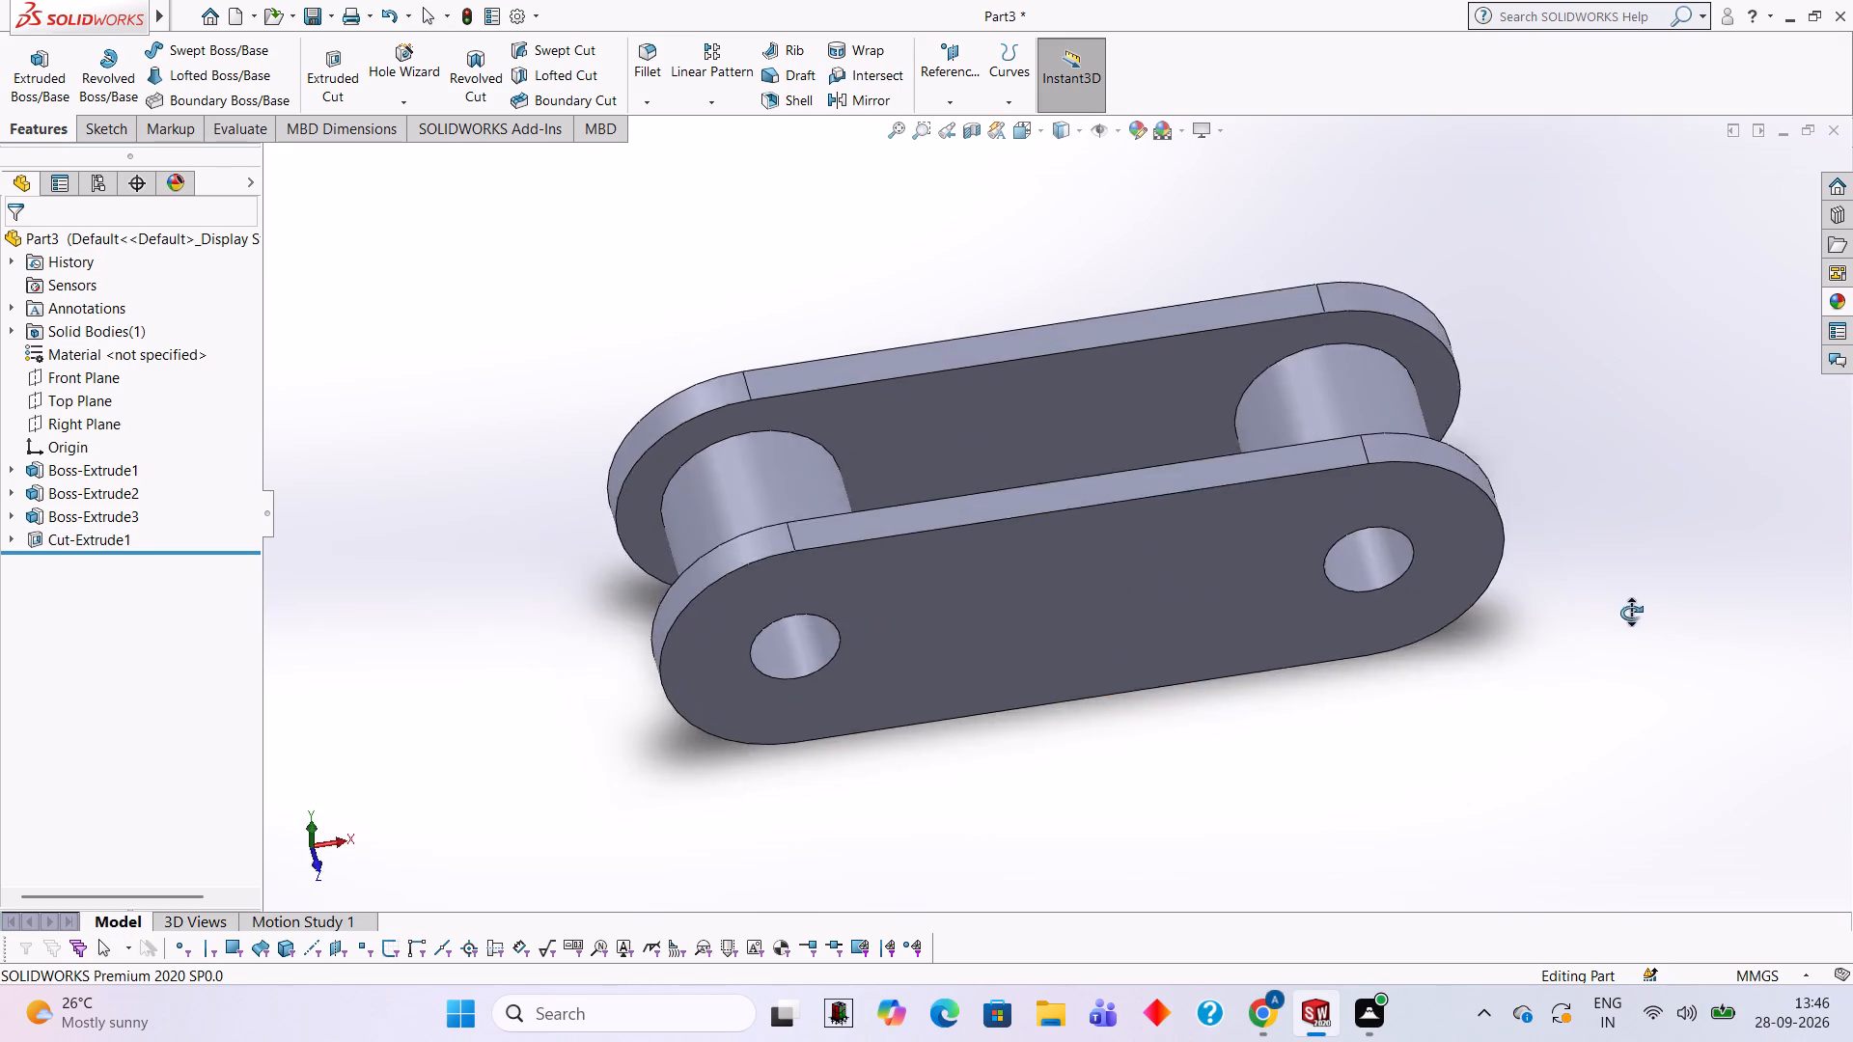
middle_drag(1631, 613, 1660, 375)
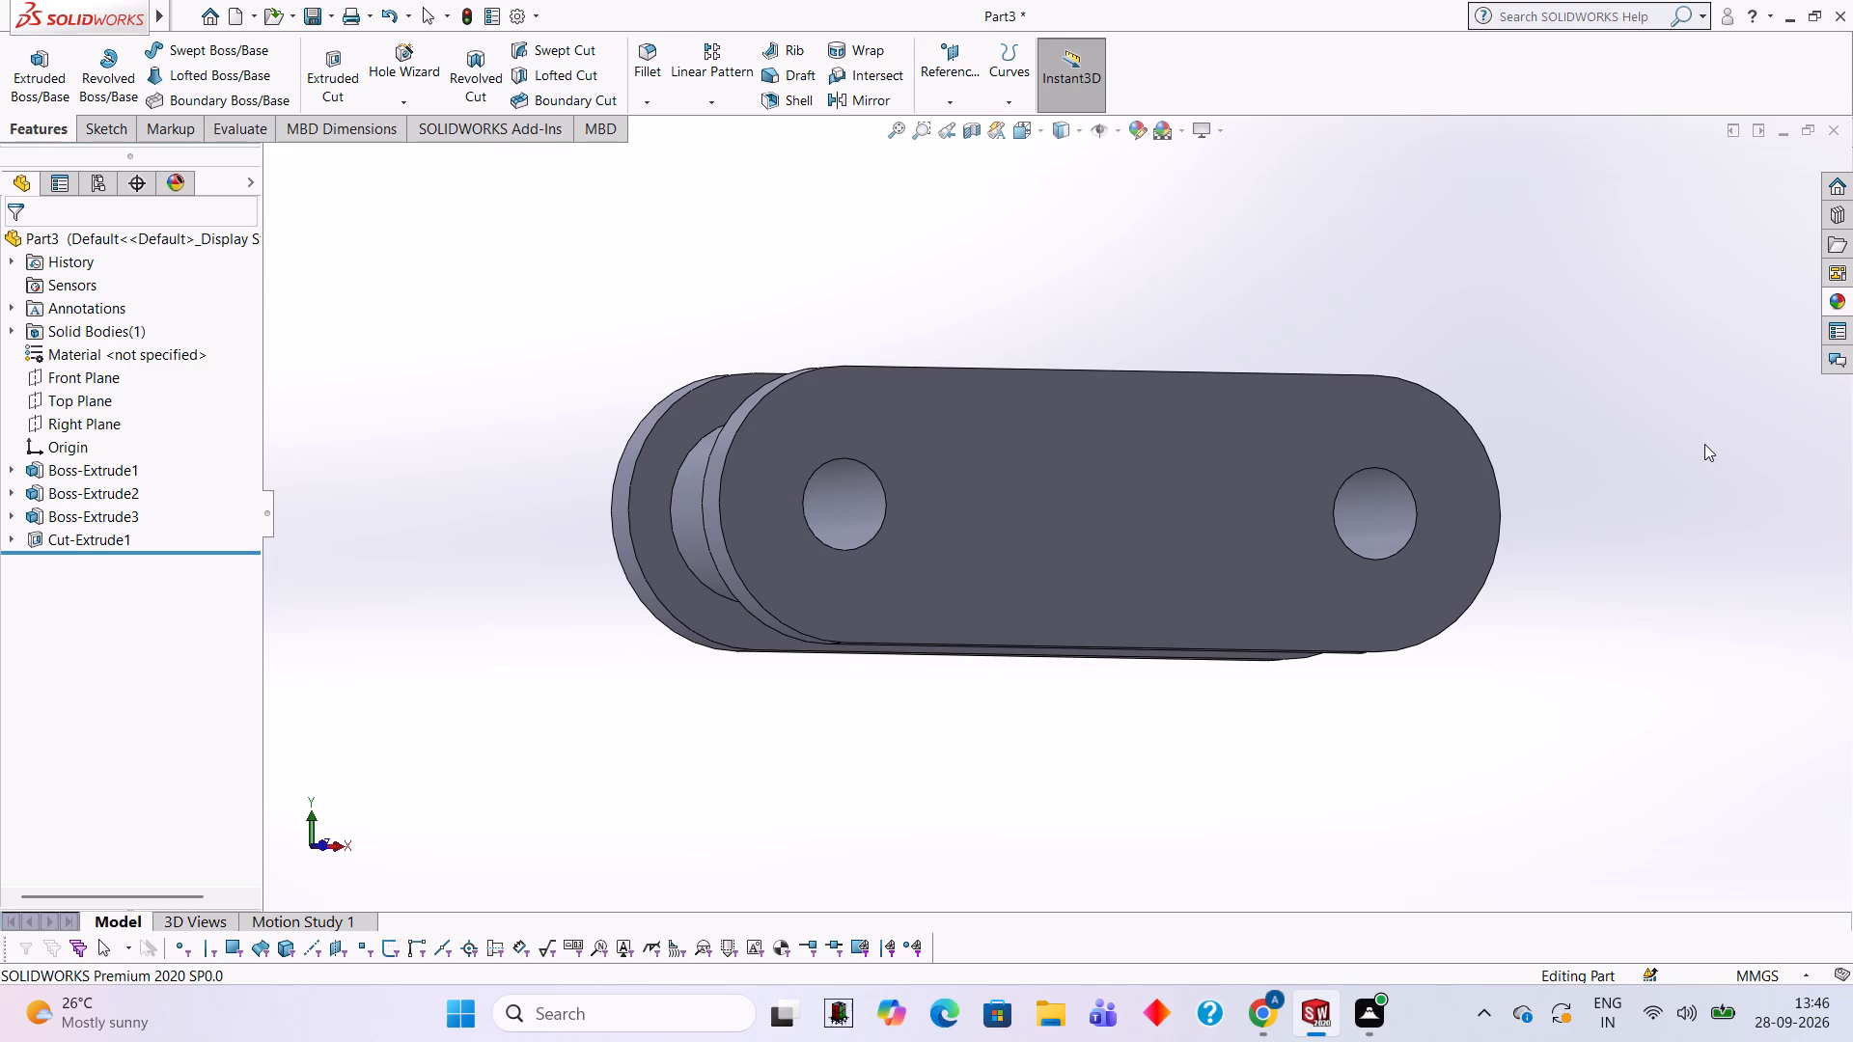
click(1844, 291)
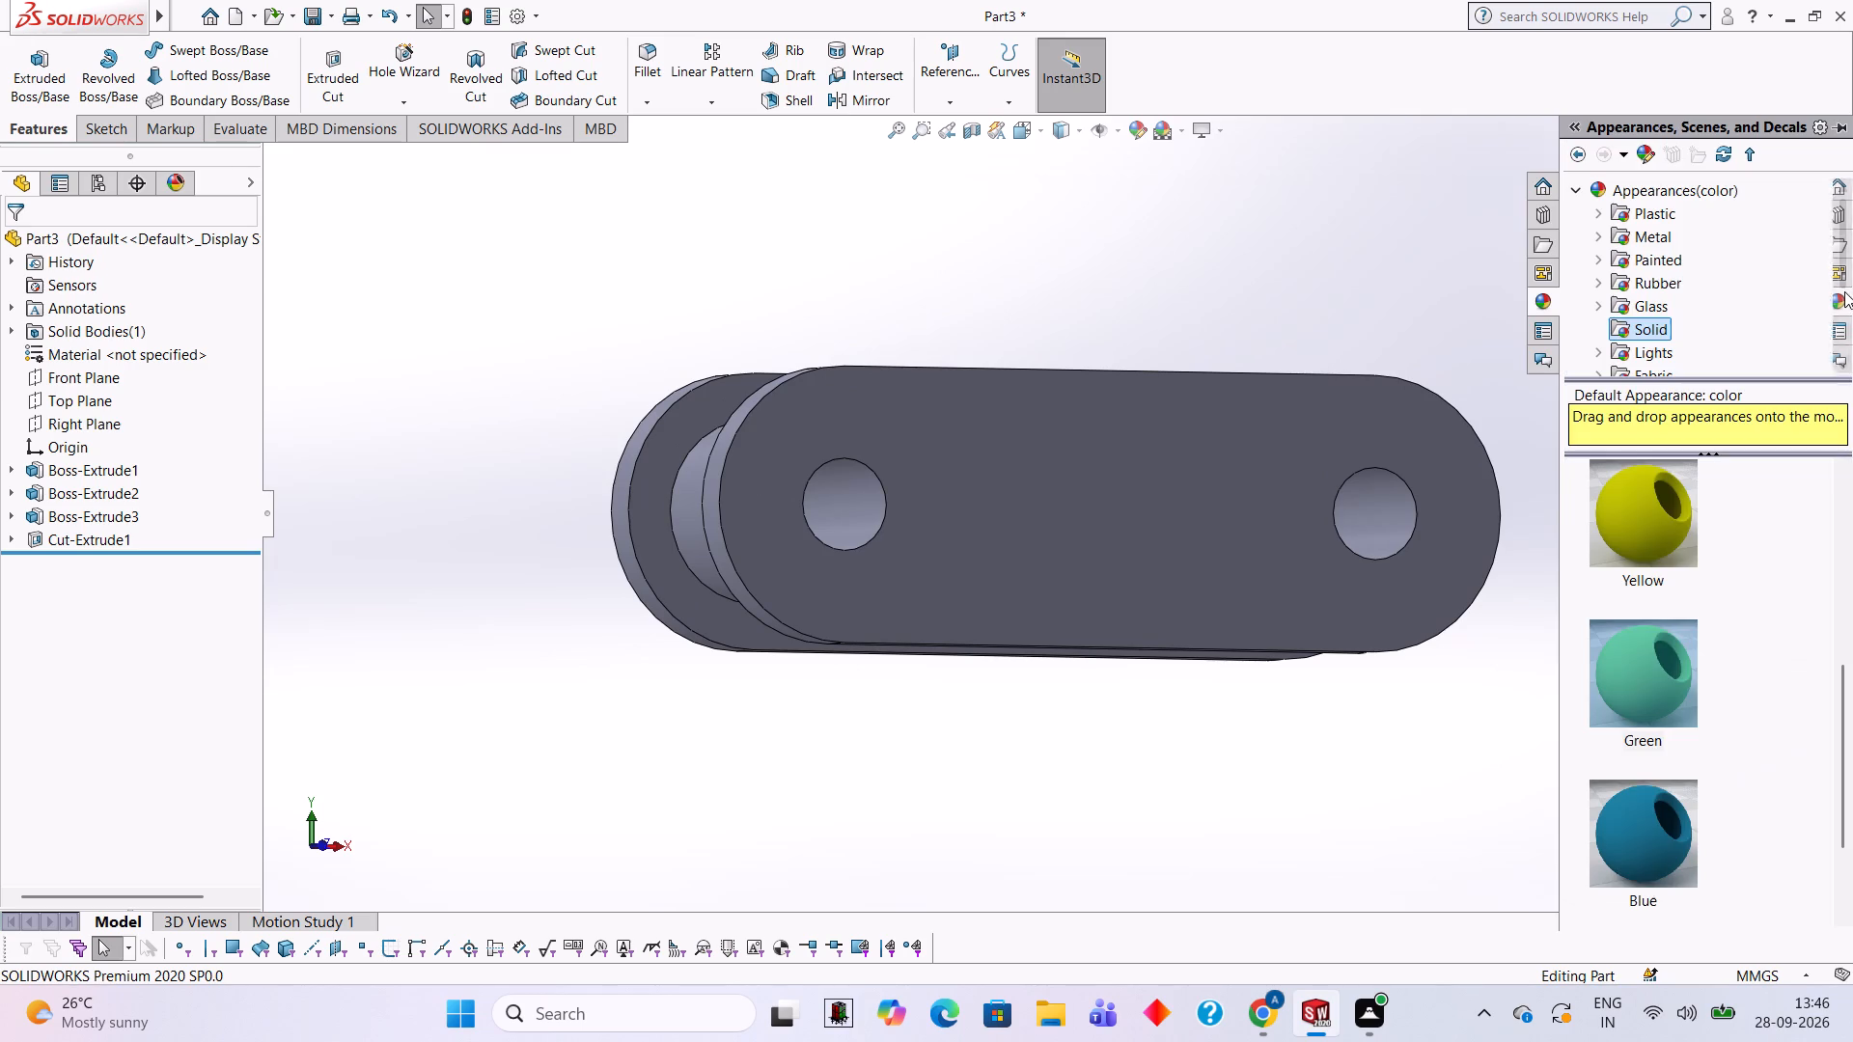
scroll(1676, 543, up, 3)
drag(1672, 649, 1127, 443)
click(1180, 446)
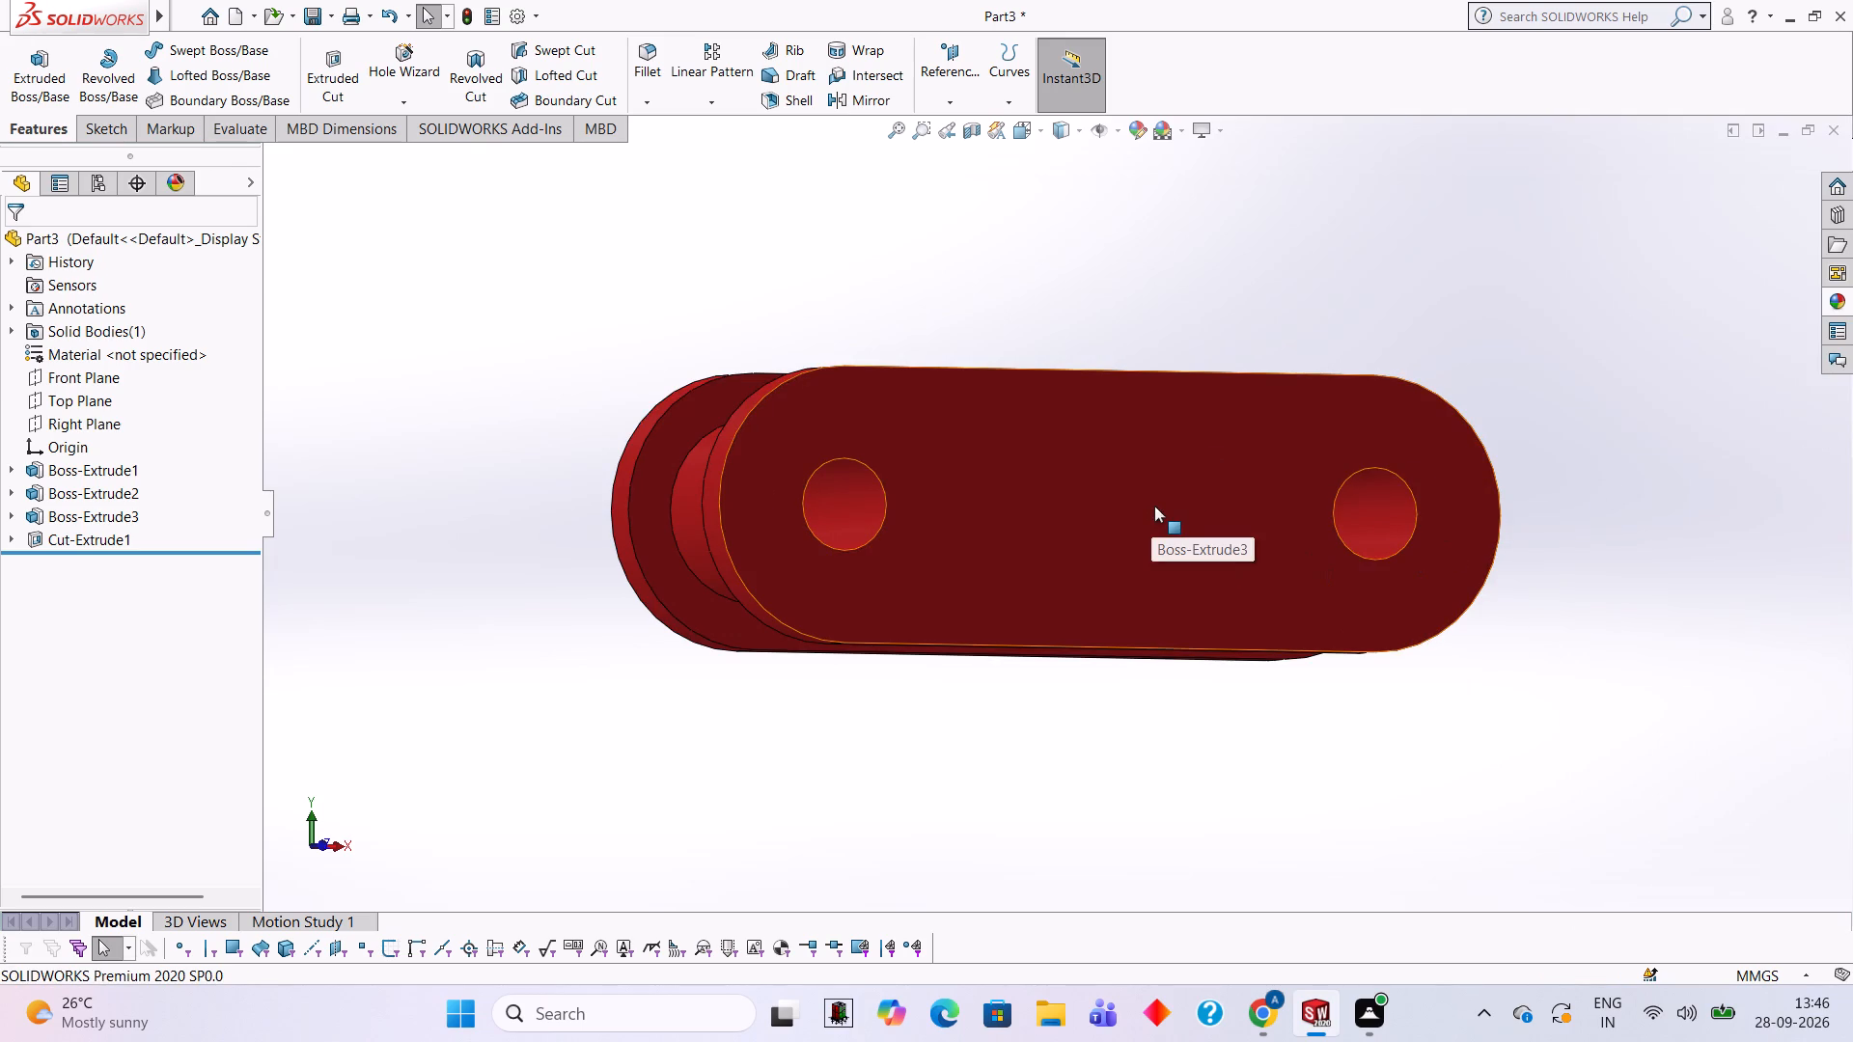
Apply the solid Yellow appearance to the cut feature that forms both pin holes.
scroll(1146, 509, down, 1)
click(1847, 305)
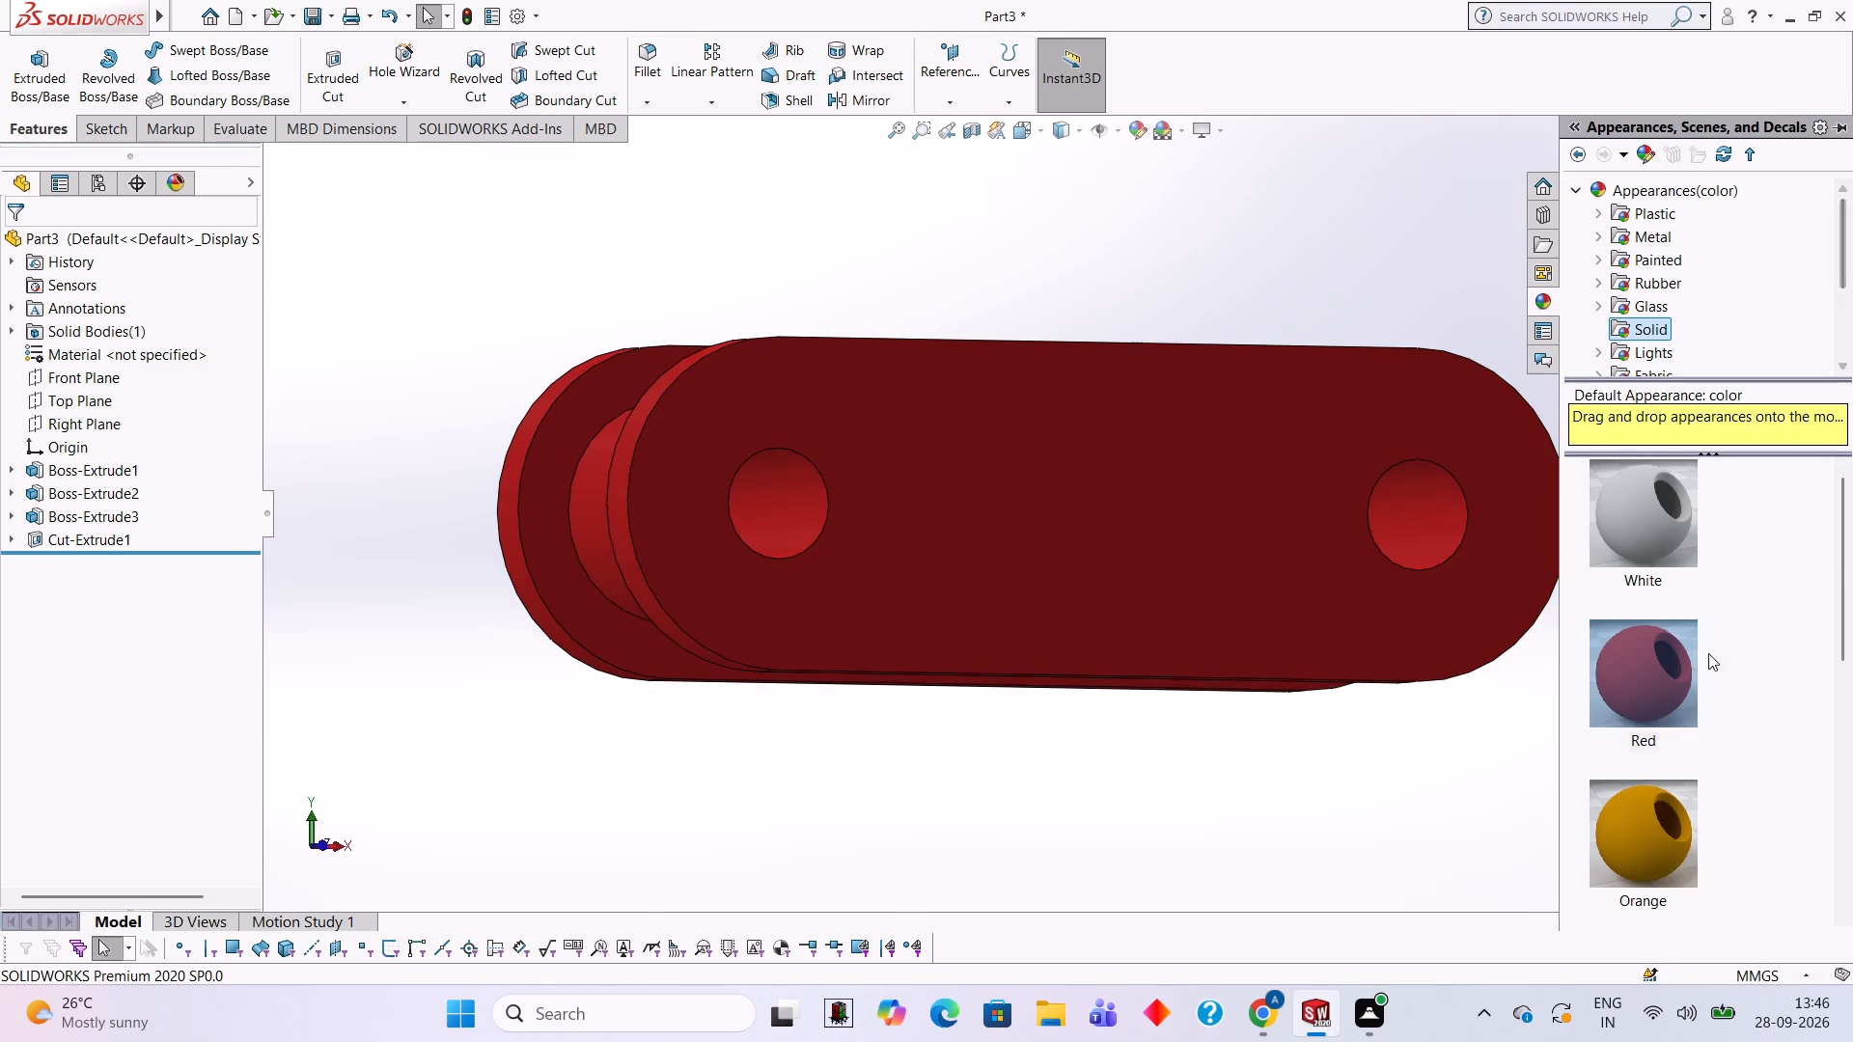
scroll(1653, 725, down, 1)
drag(1652, 749, 1443, 517)
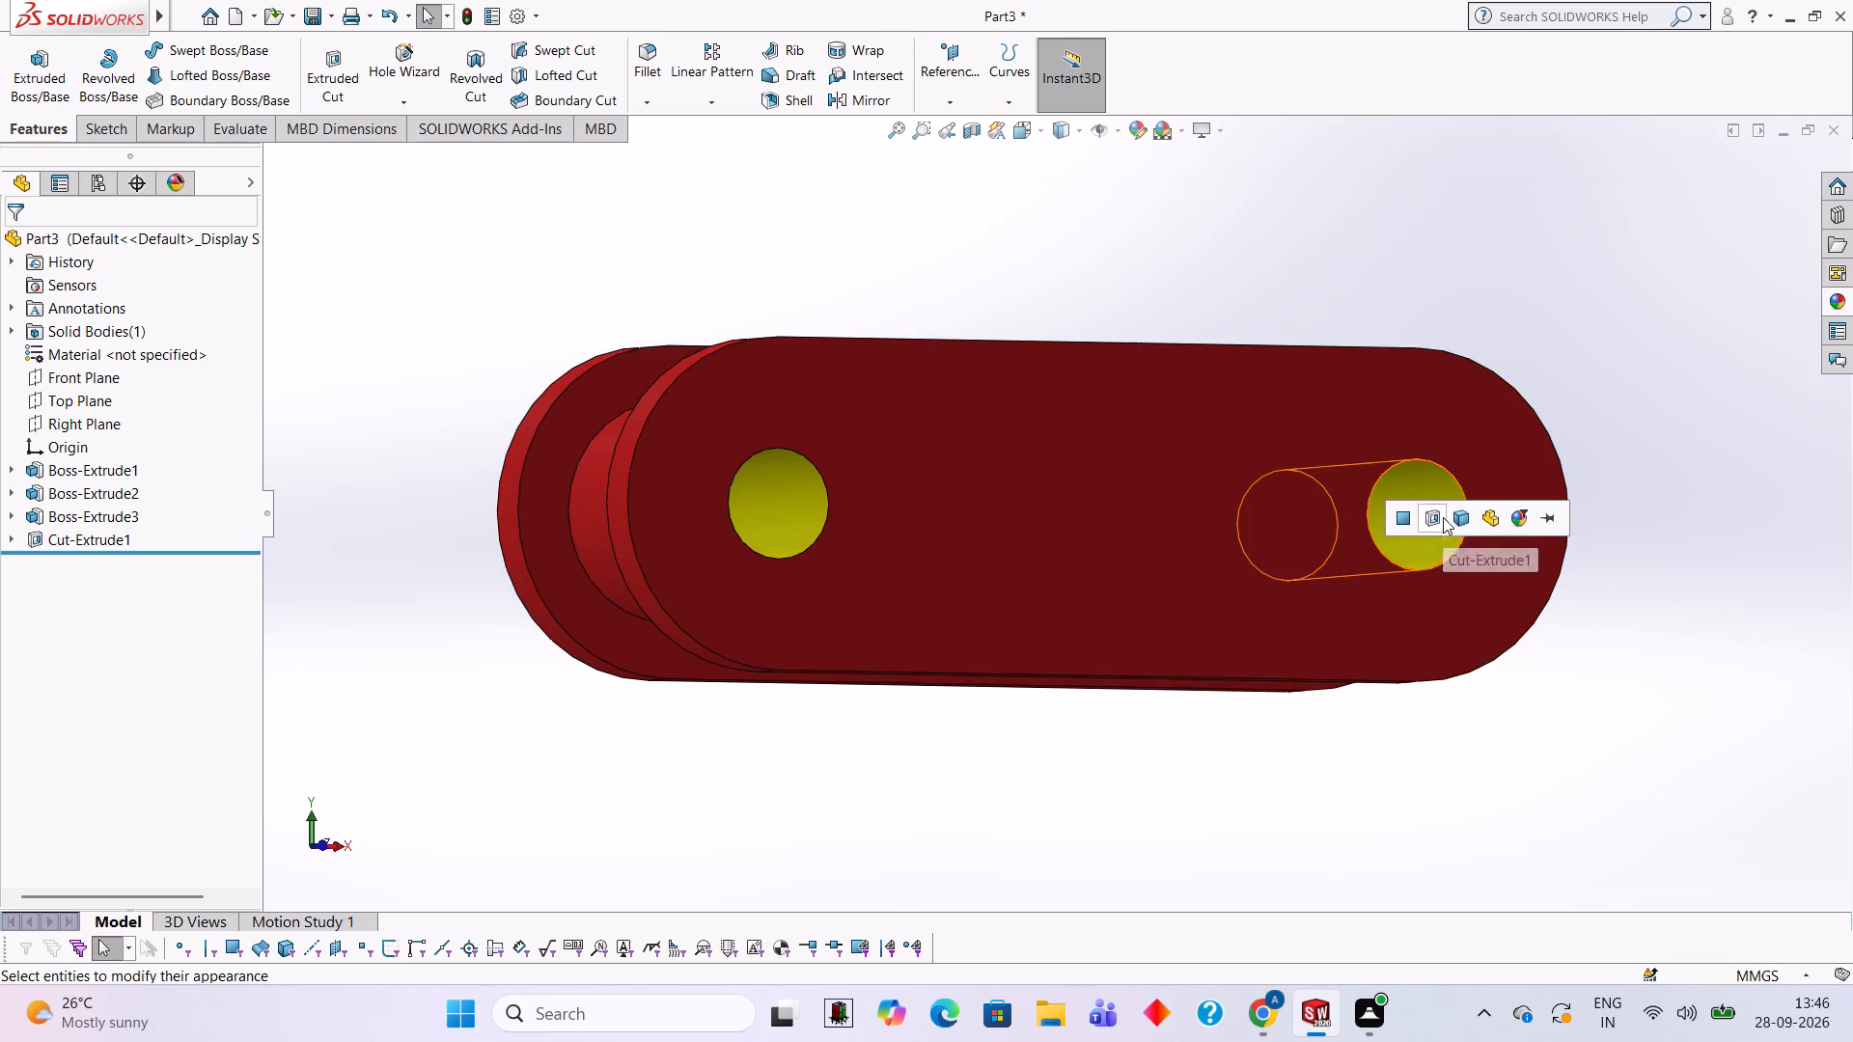
click(1443, 517)
Apply the solid Green appearance to the boss feature that forms both pins.
middle_drag(1270, 240, 1554, 381)
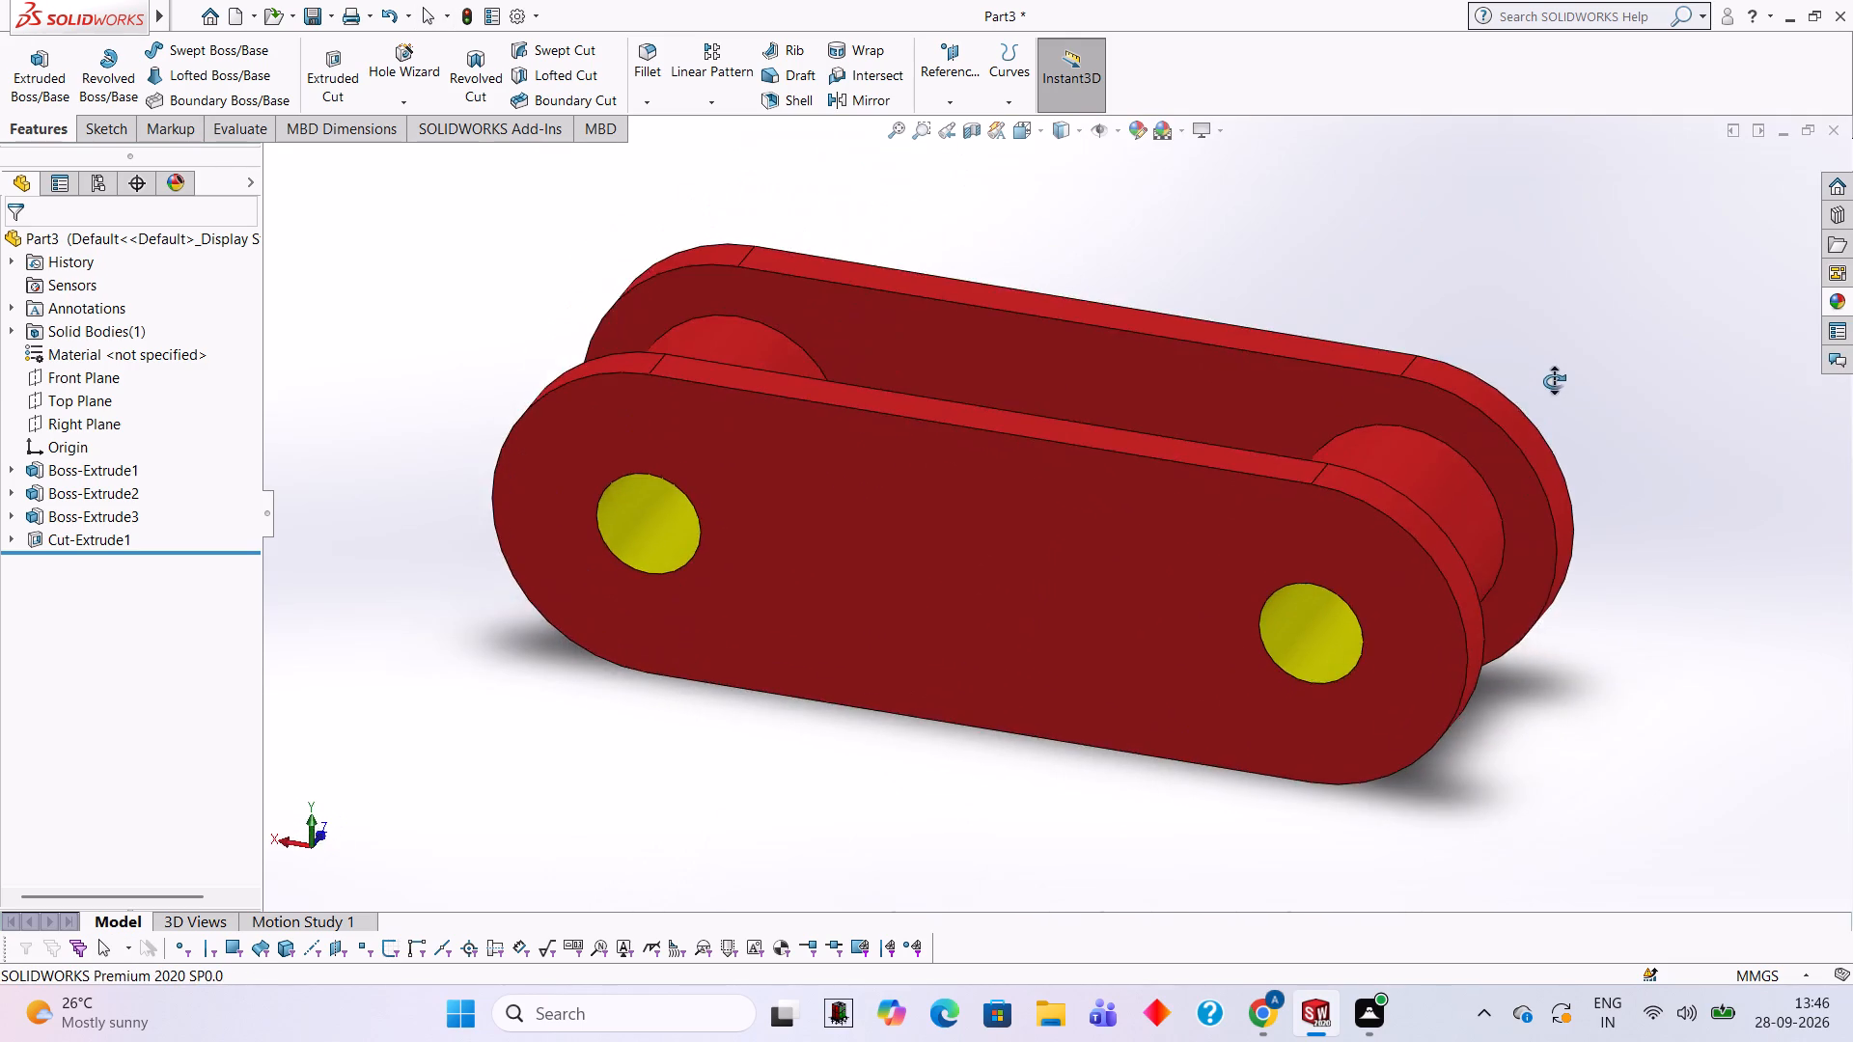
middle_drag(1554, 381, 1306, 293)
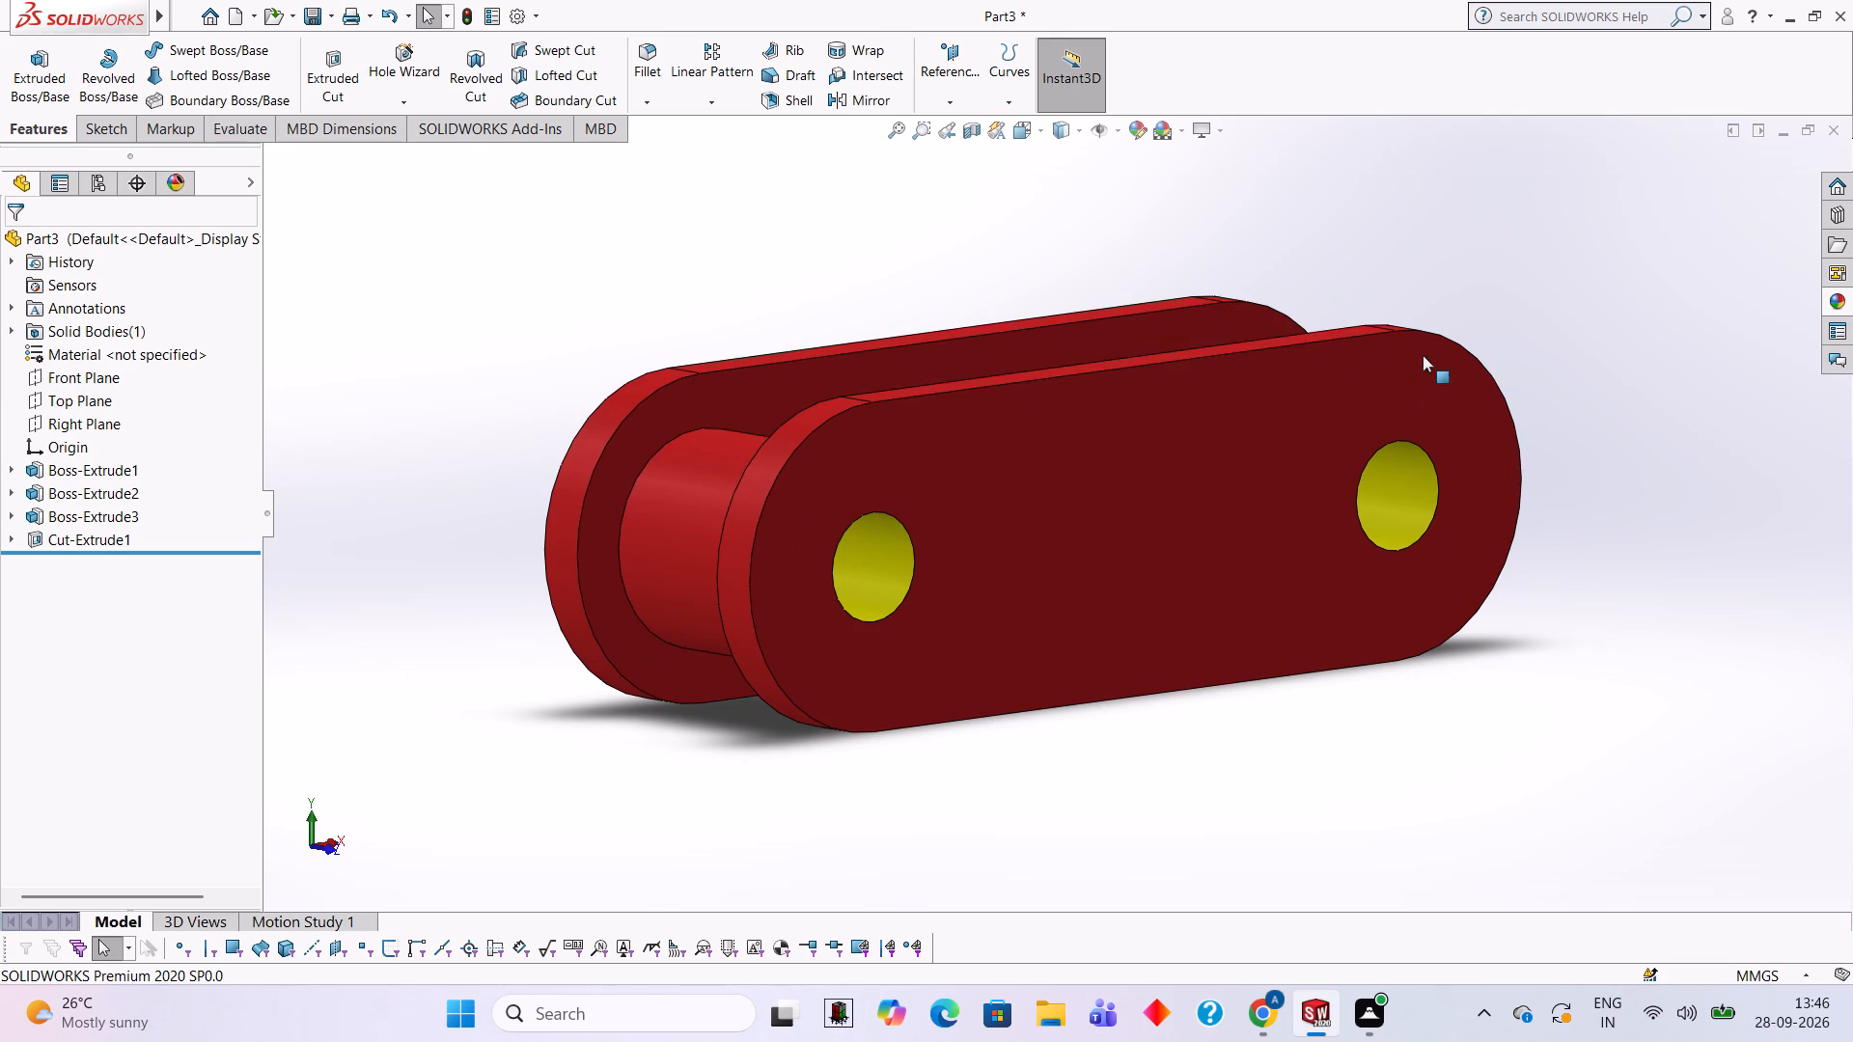
middle_drag(1499, 288, 1494, 423)
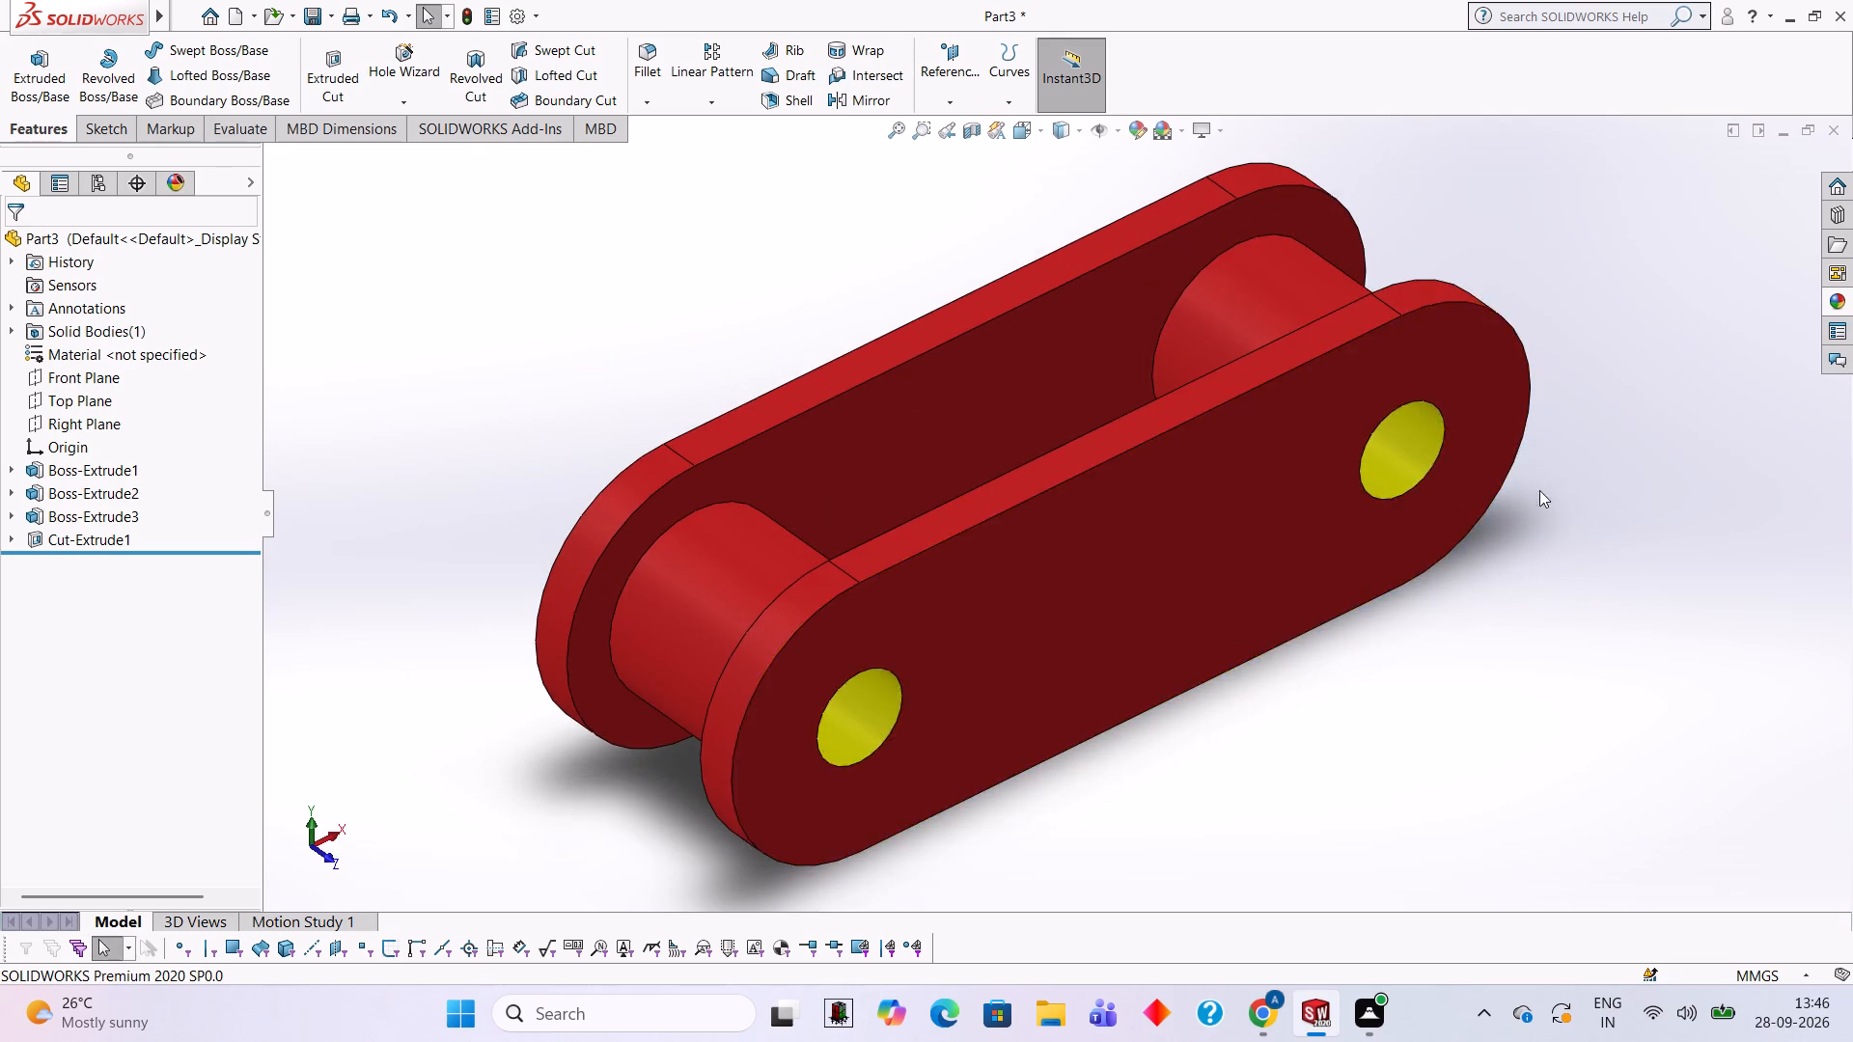
middle_drag(1539, 491, 1535, 413)
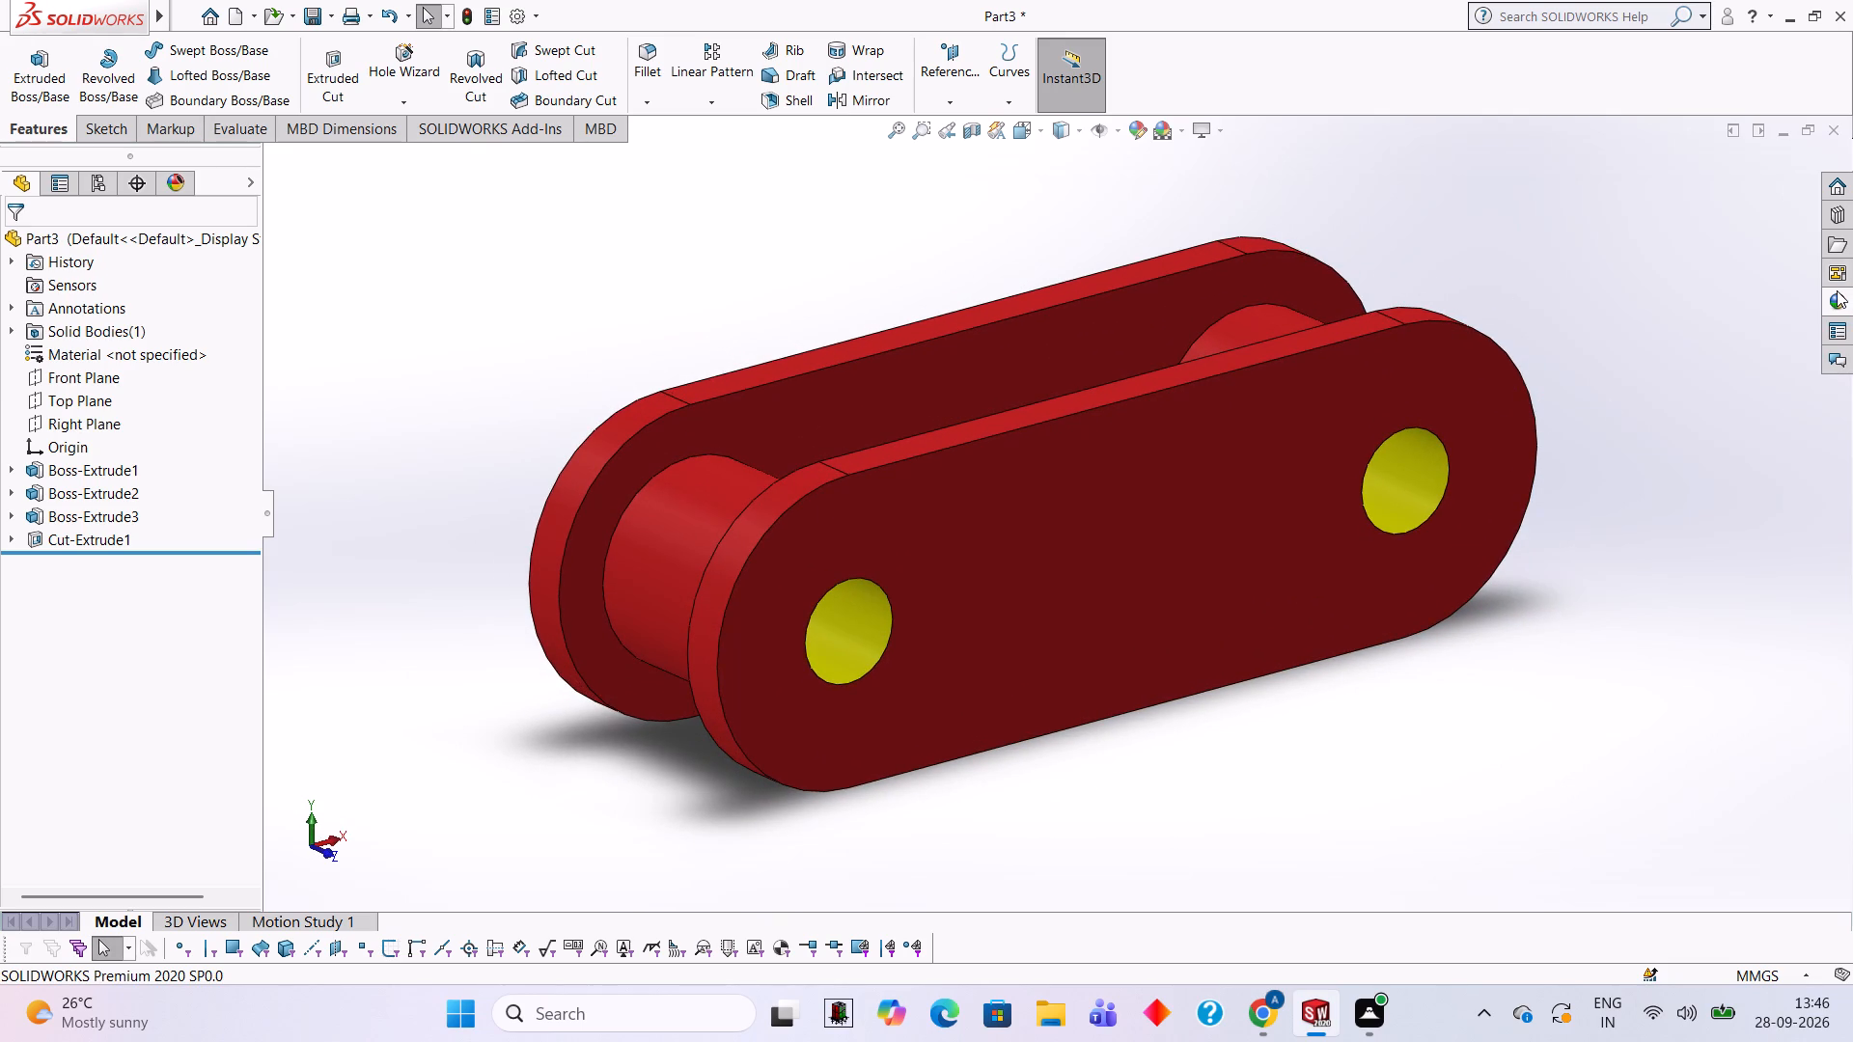
middle_drag(1444, 258, 1448, 507)
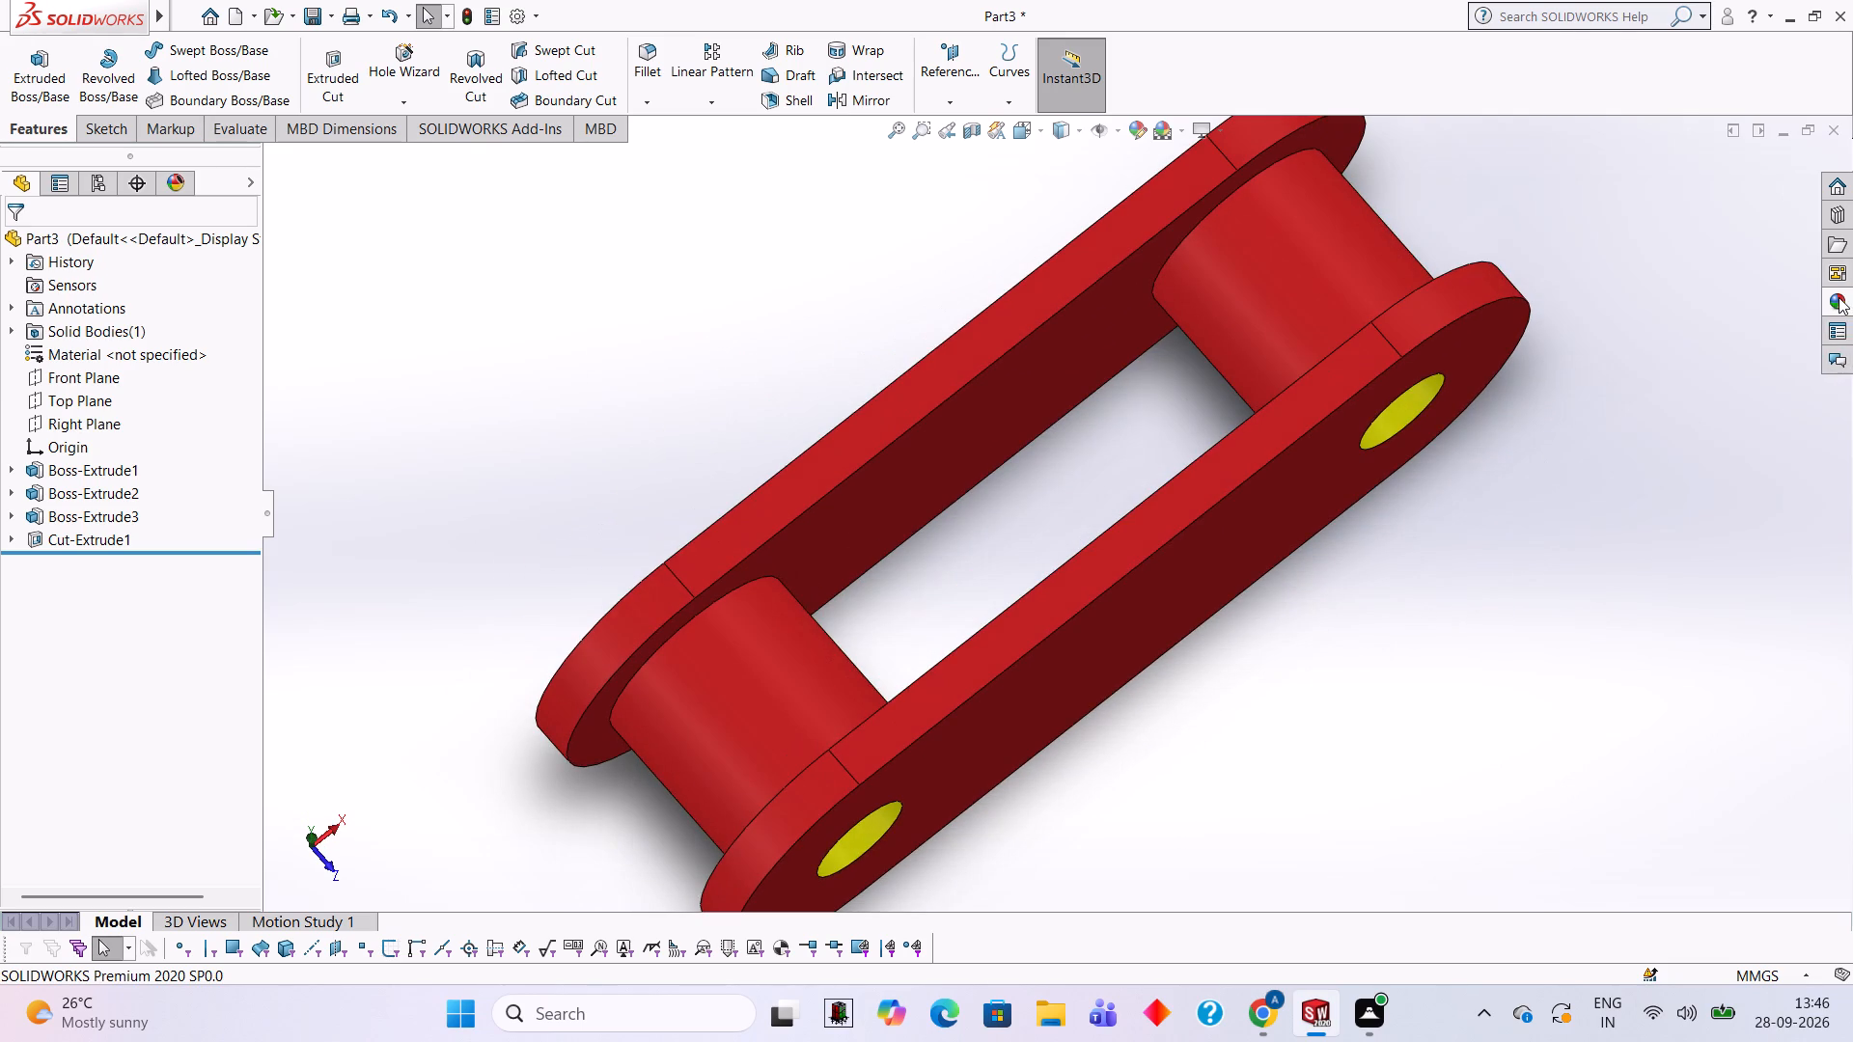
click(1839, 297)
scroll(1611, 721, down, 2)
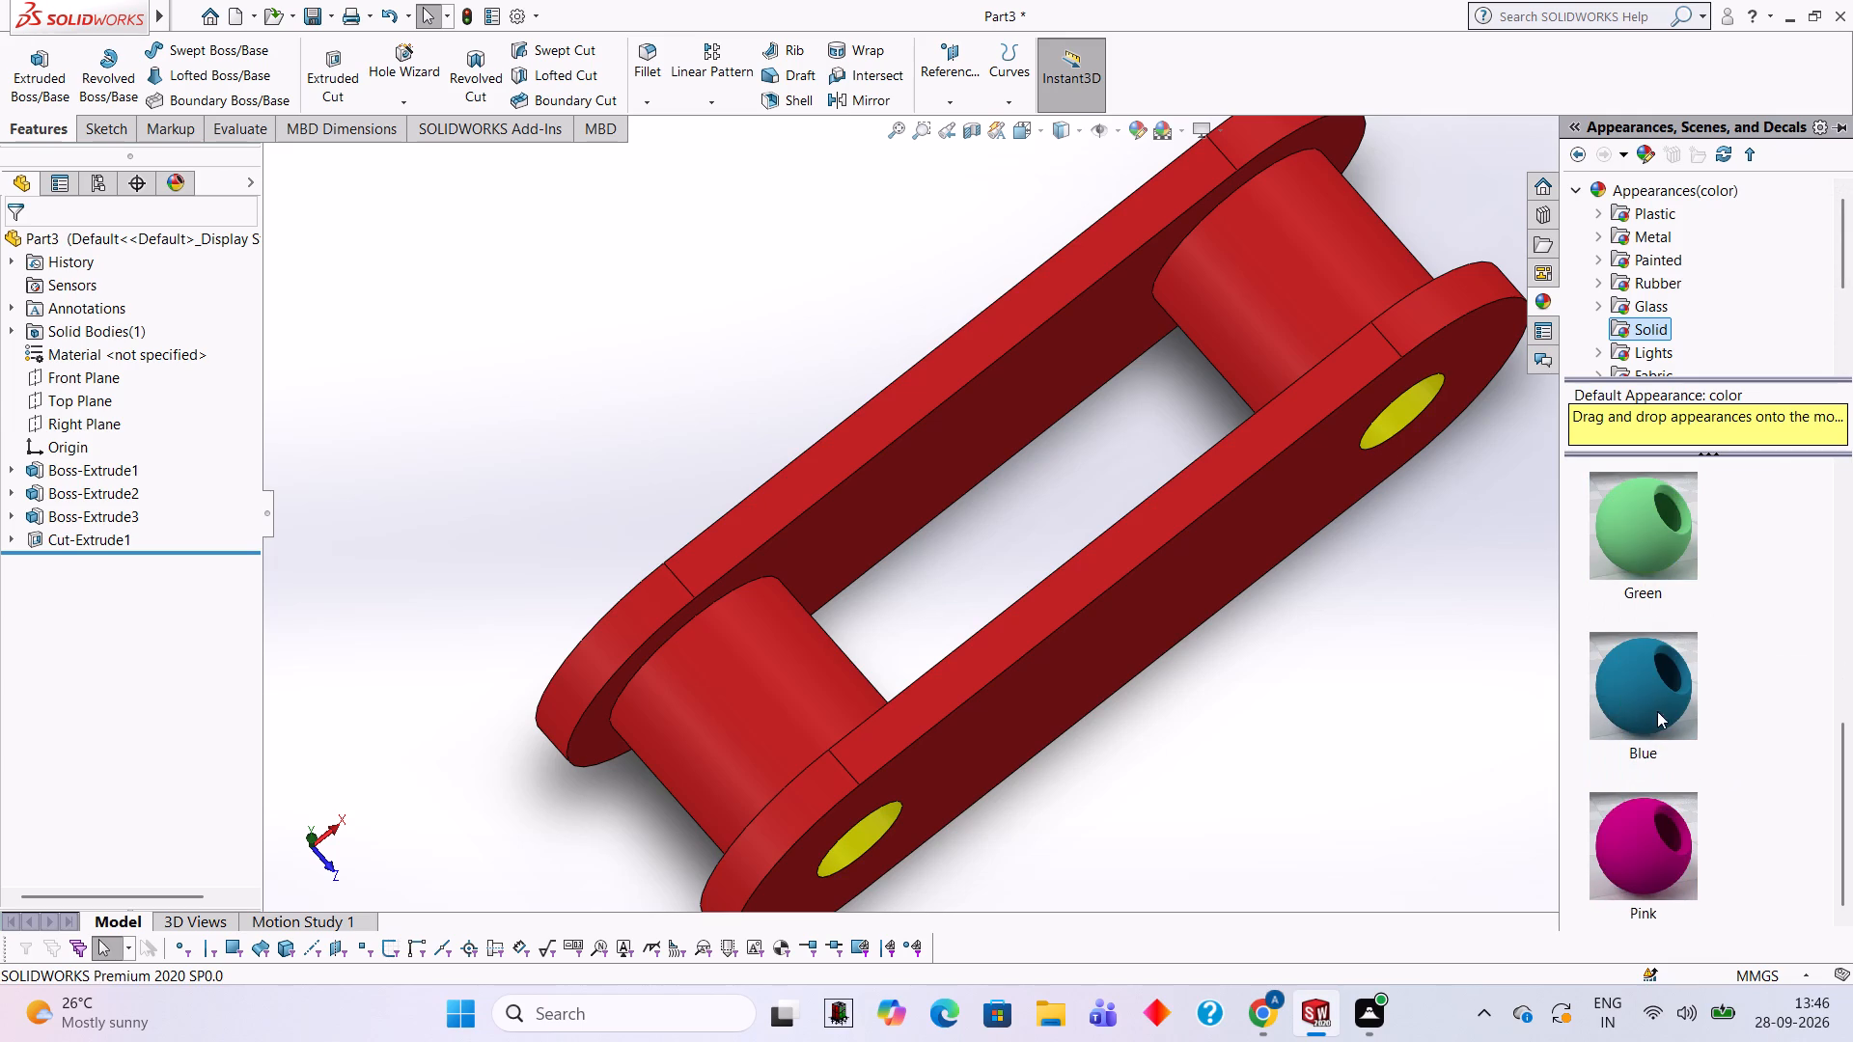
drag(1633, 829, 1271, 234)
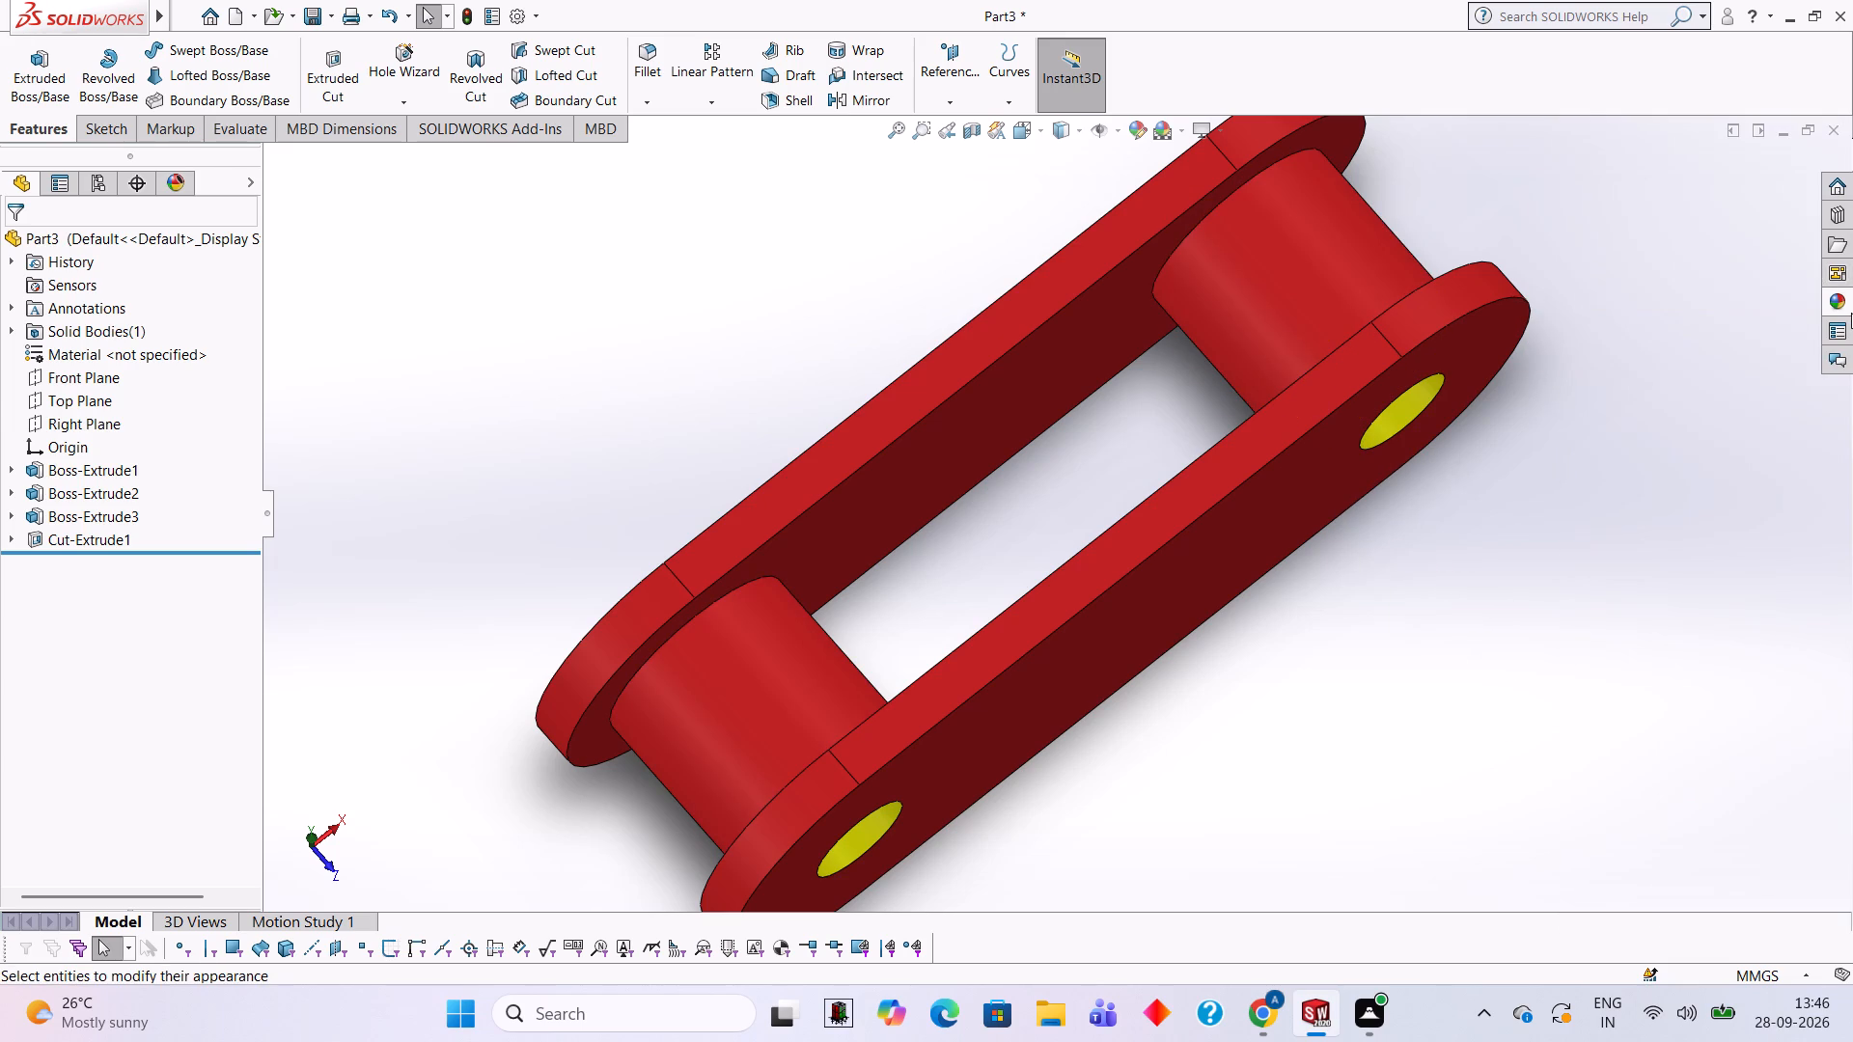
click(1848, 307)
drag(1672, 554, 1371, 266)
click(1371, 266)
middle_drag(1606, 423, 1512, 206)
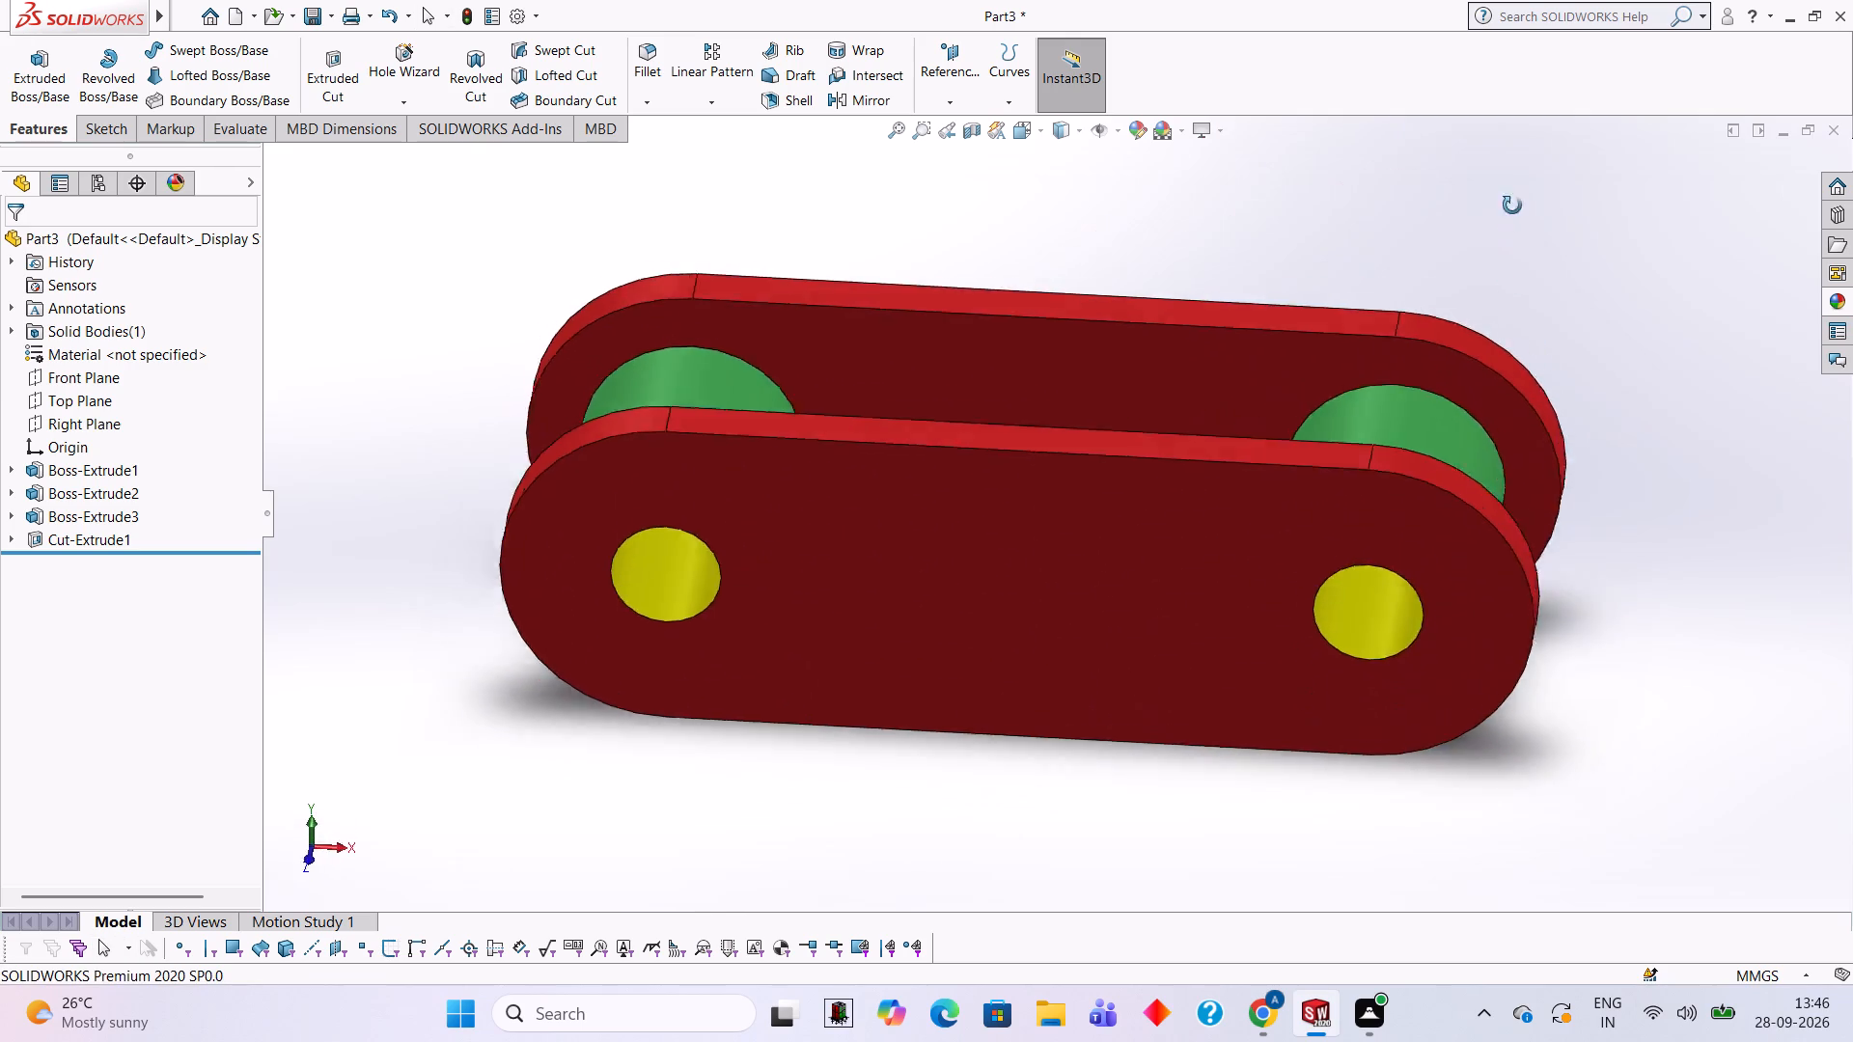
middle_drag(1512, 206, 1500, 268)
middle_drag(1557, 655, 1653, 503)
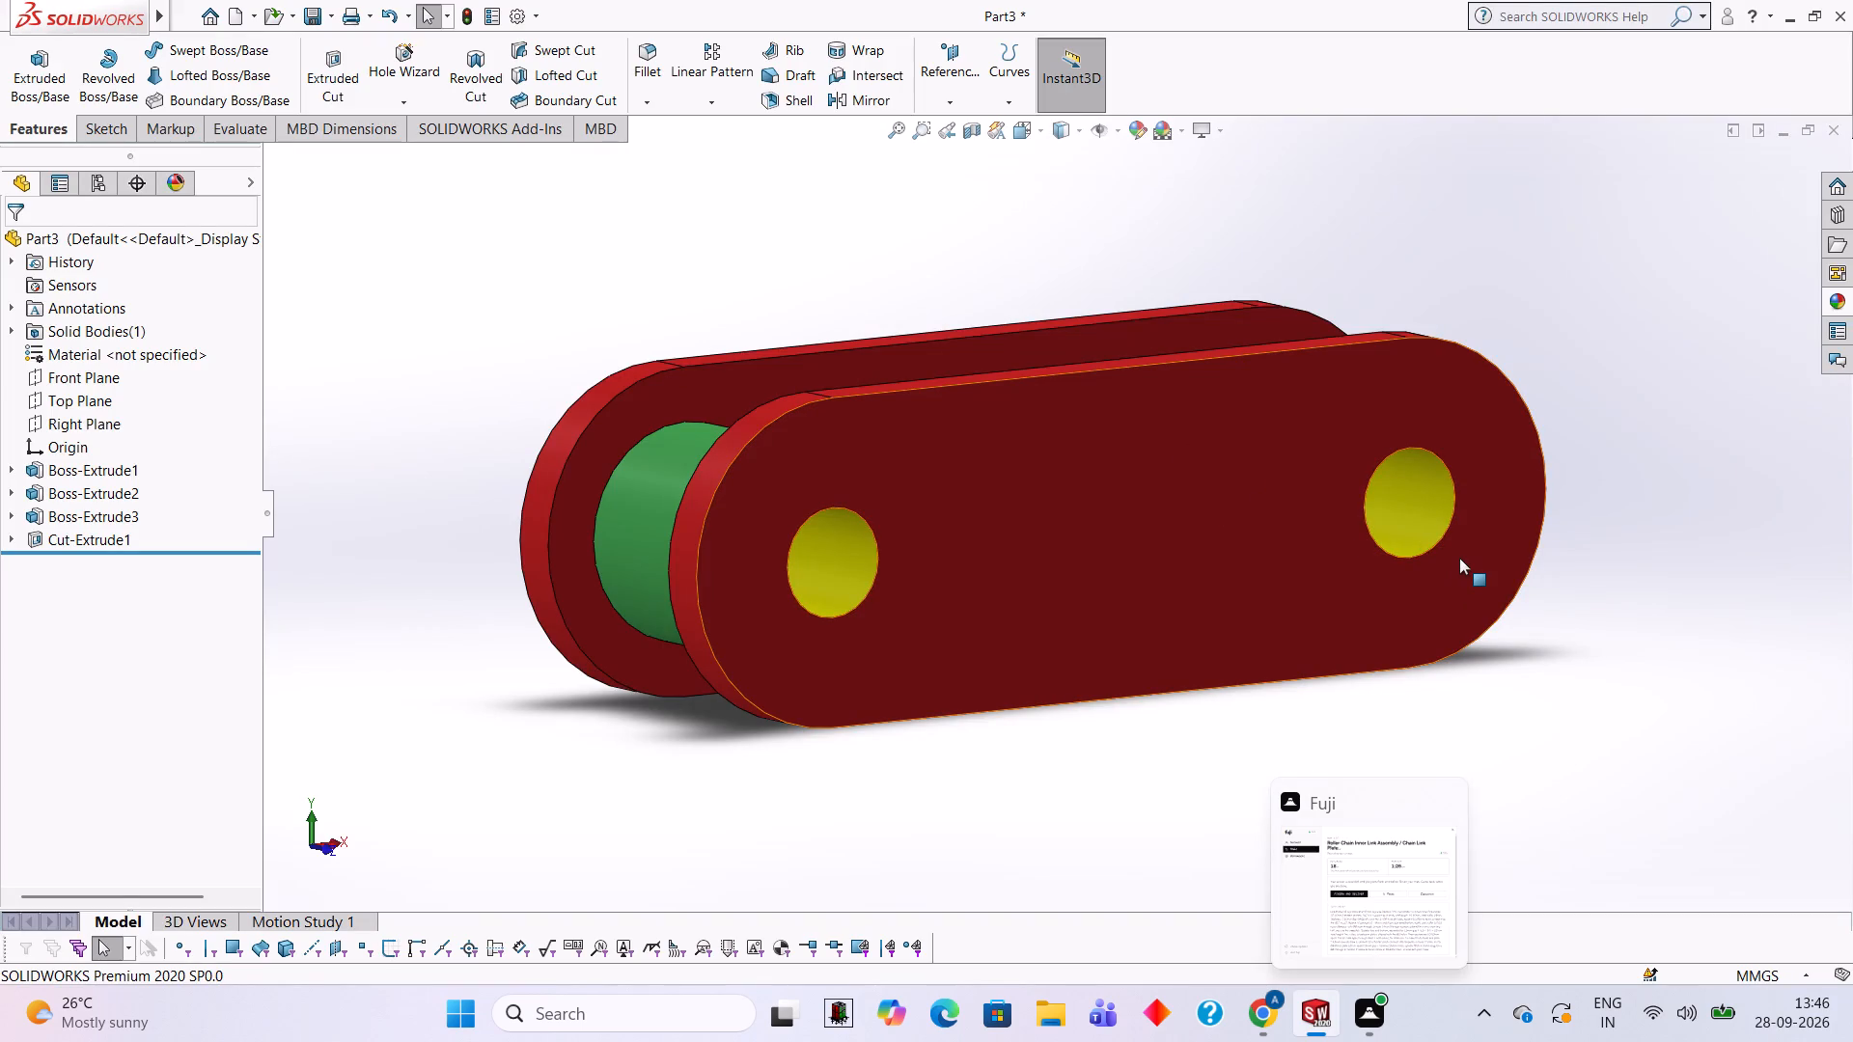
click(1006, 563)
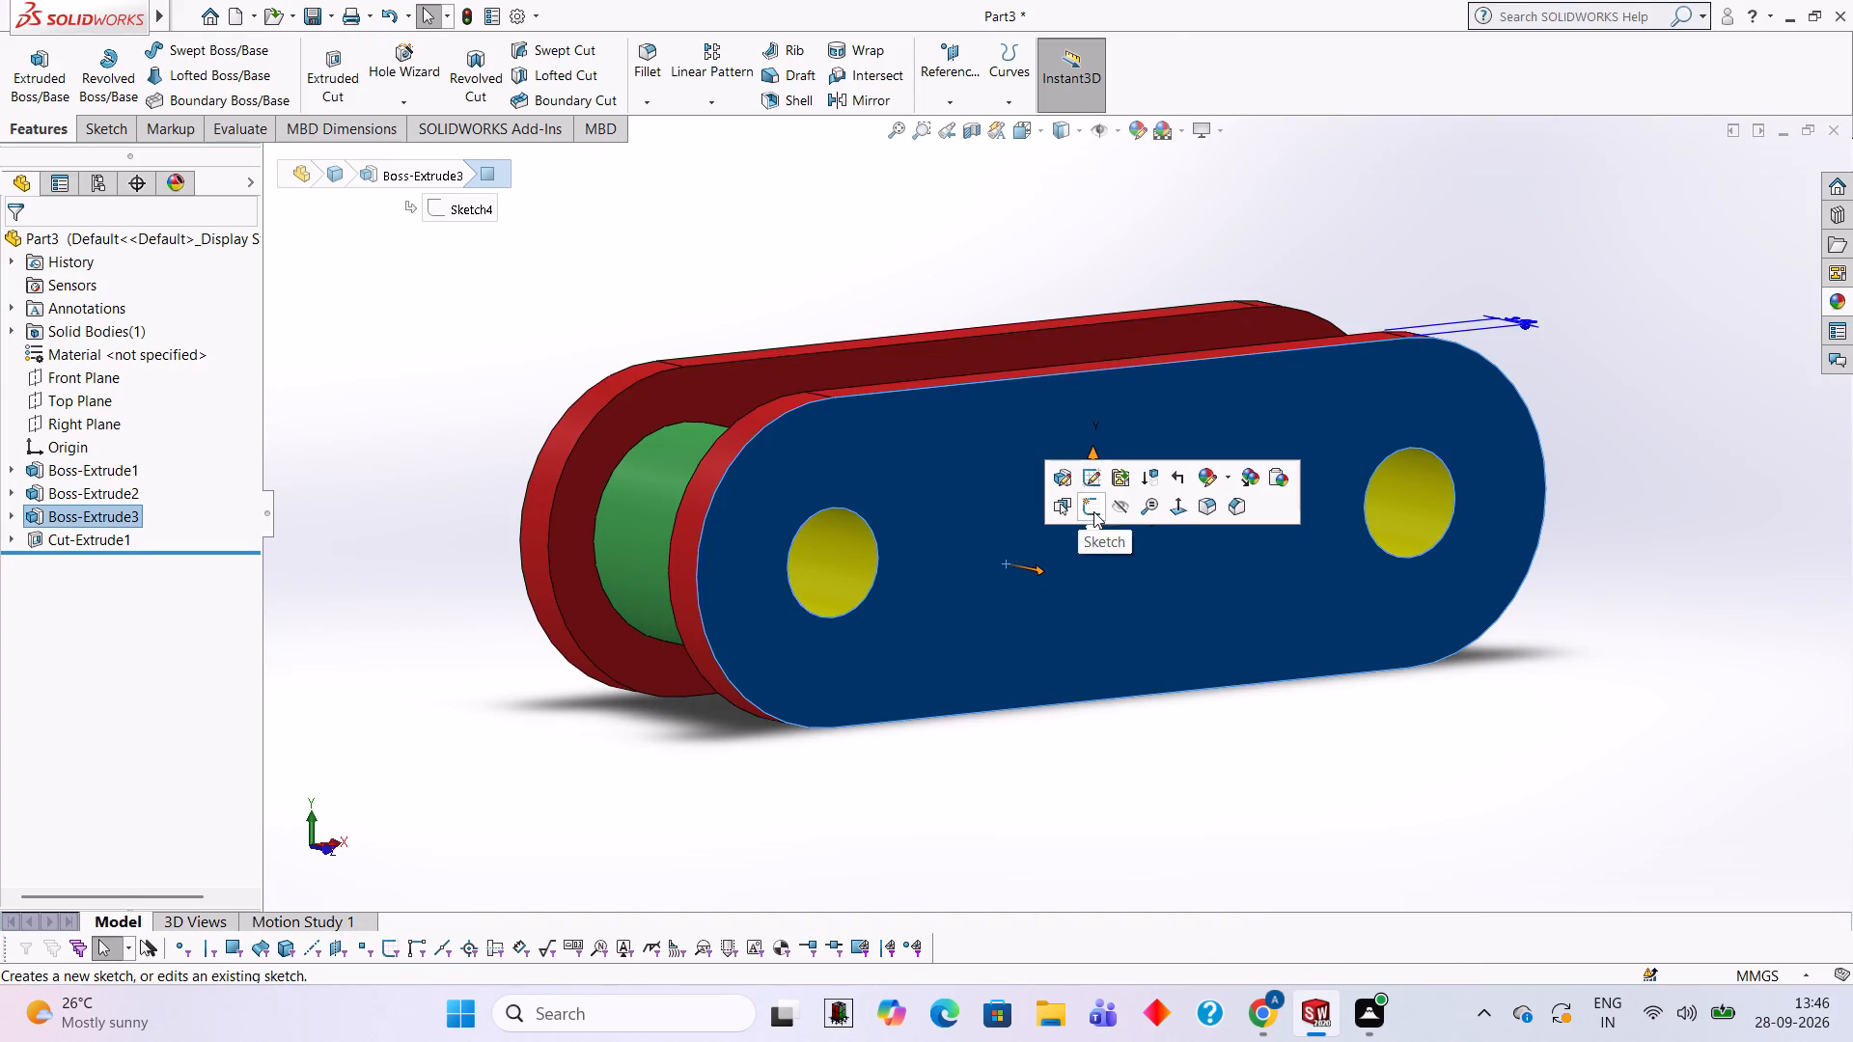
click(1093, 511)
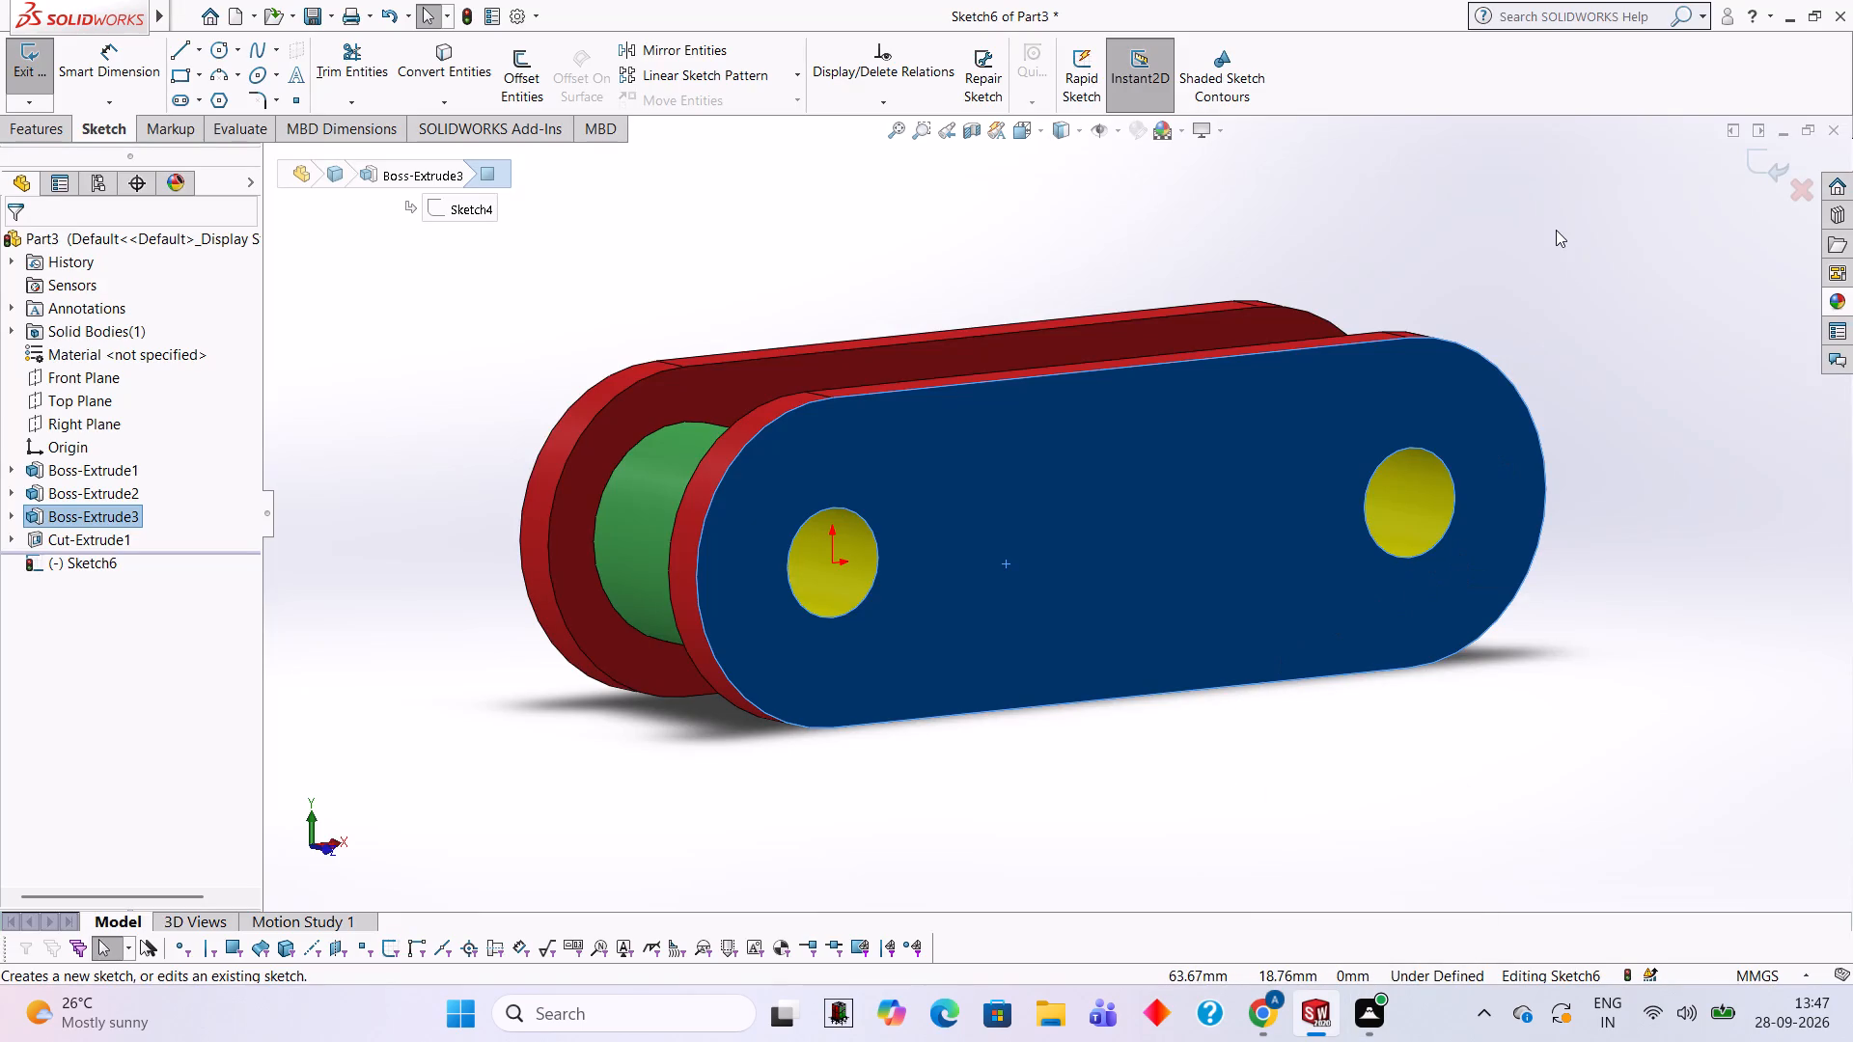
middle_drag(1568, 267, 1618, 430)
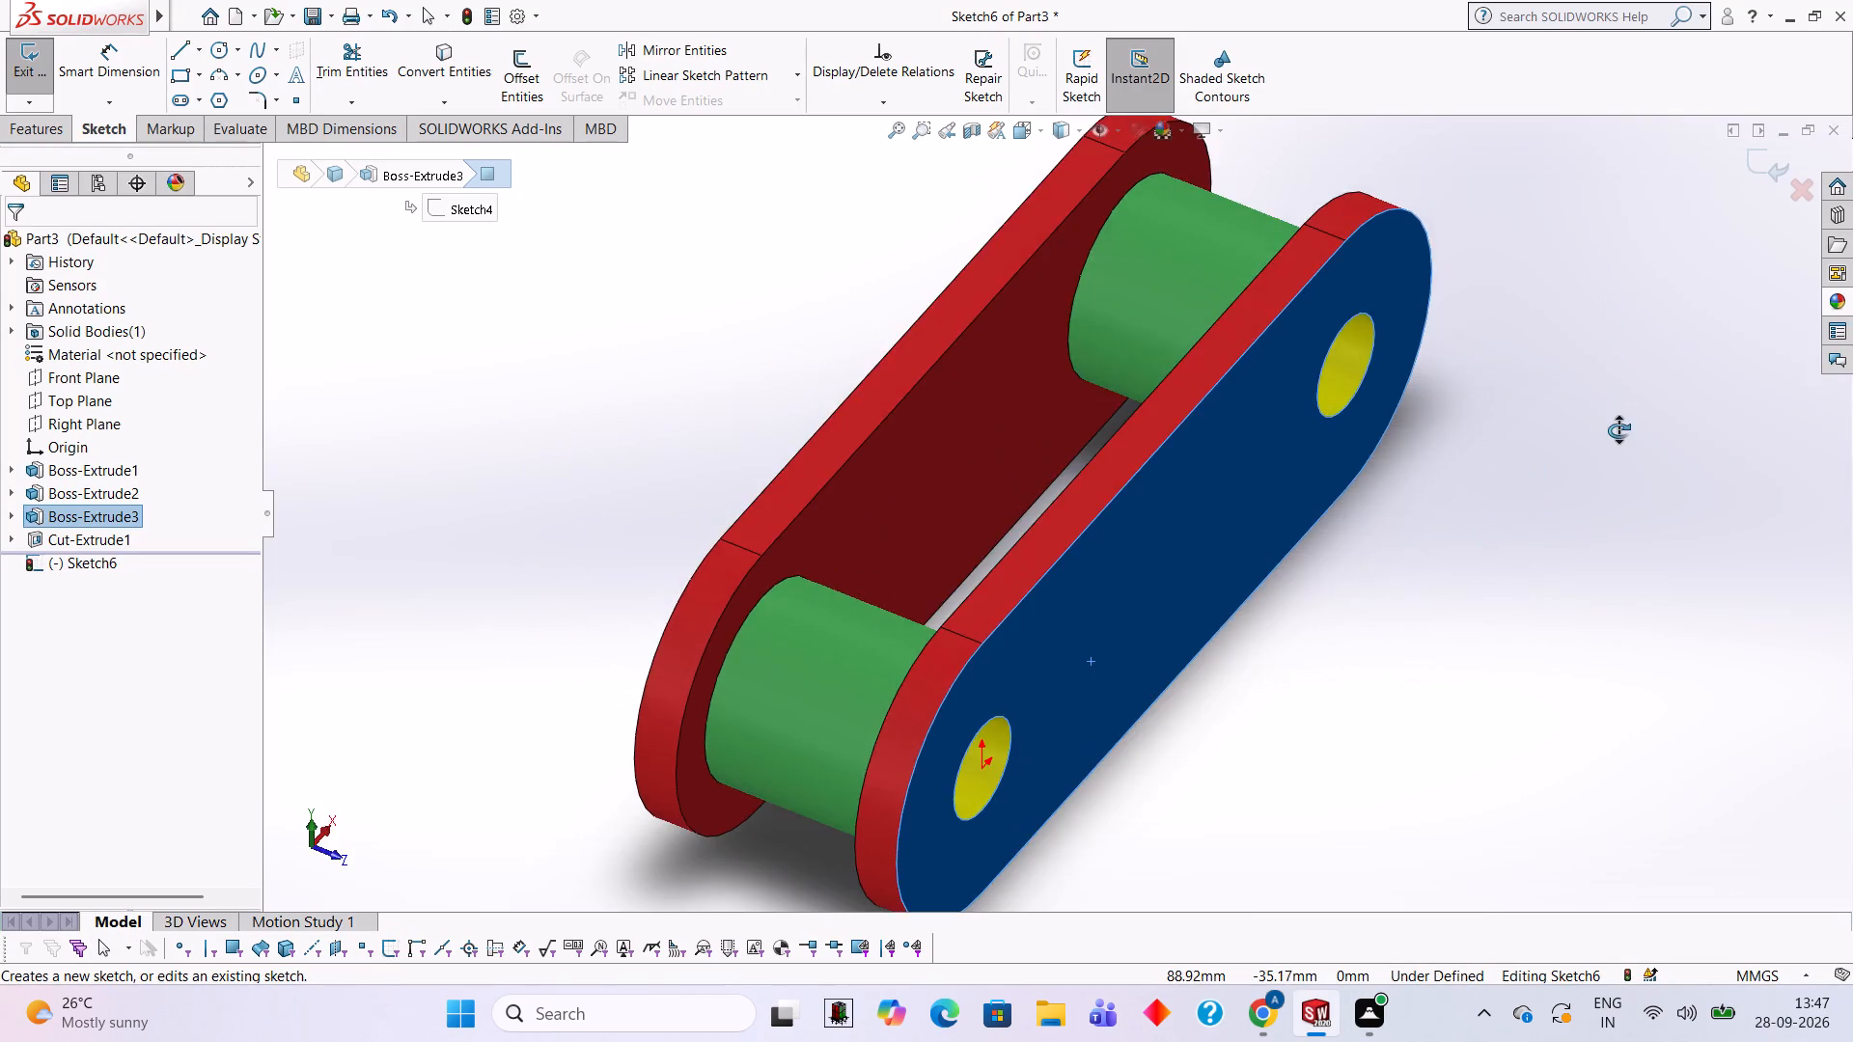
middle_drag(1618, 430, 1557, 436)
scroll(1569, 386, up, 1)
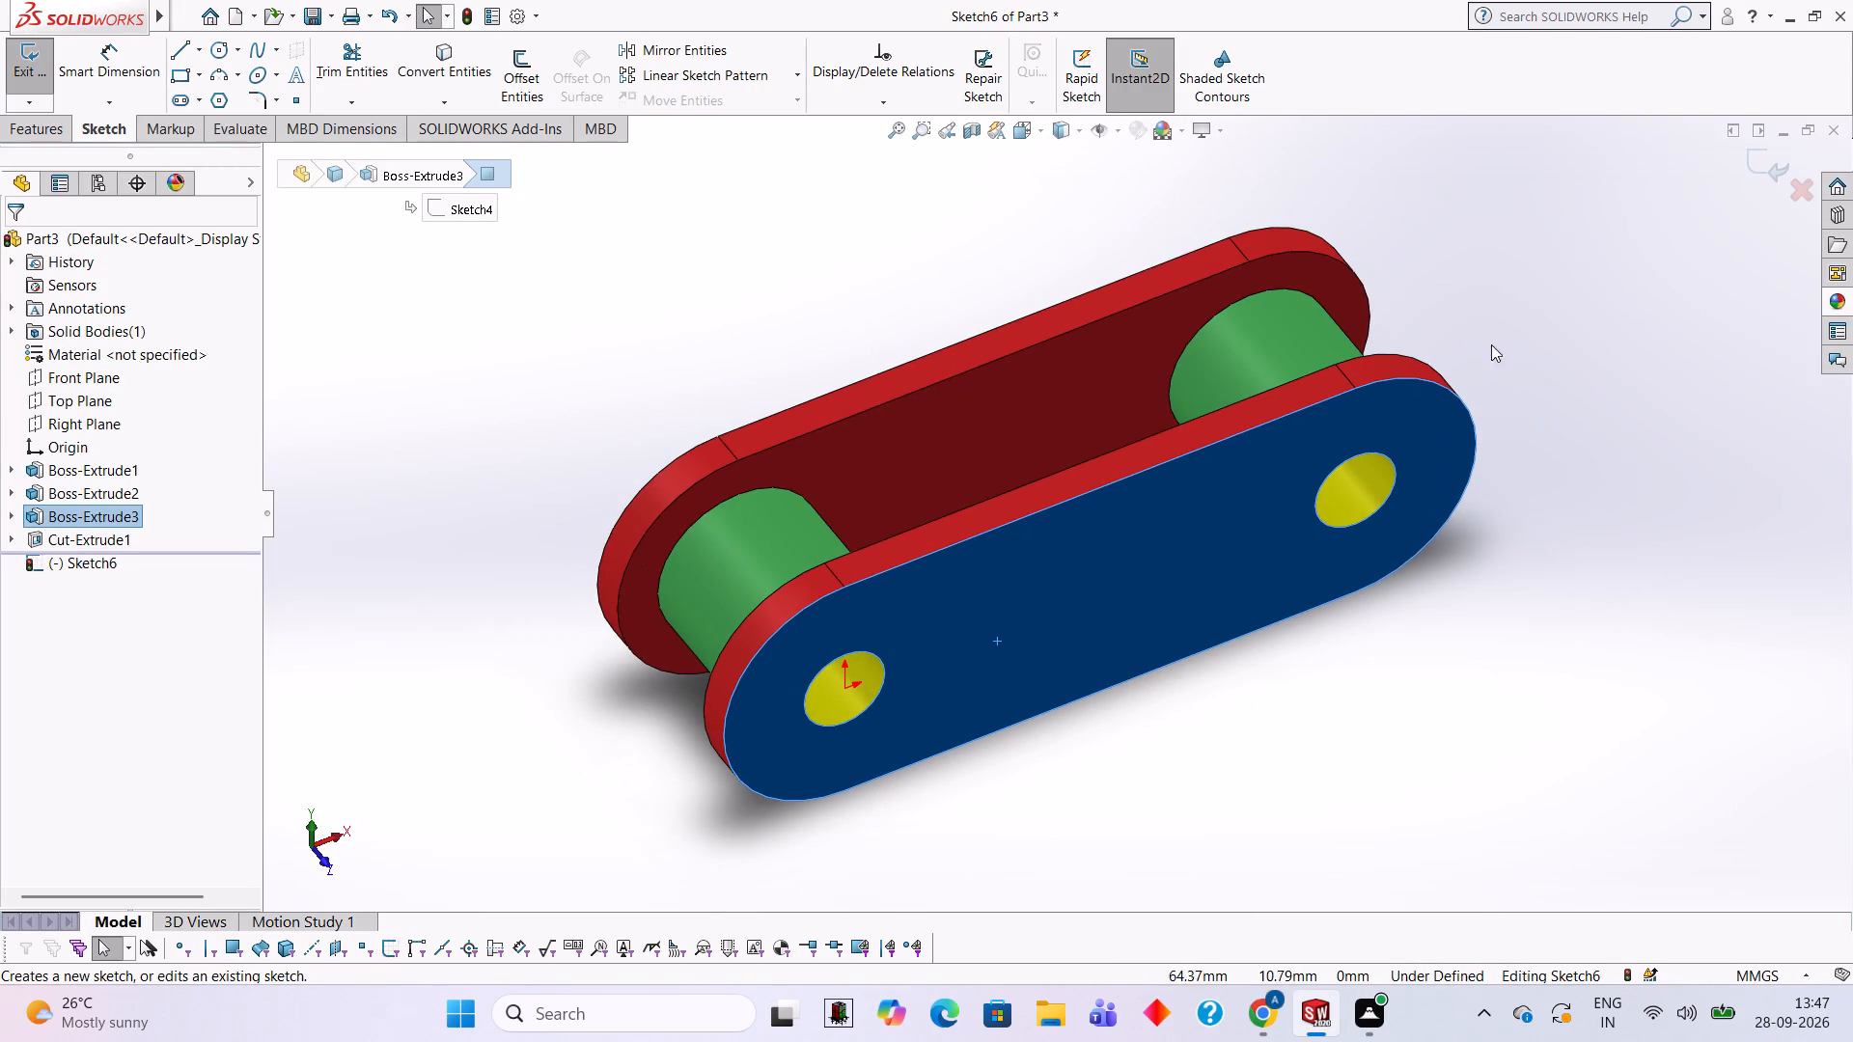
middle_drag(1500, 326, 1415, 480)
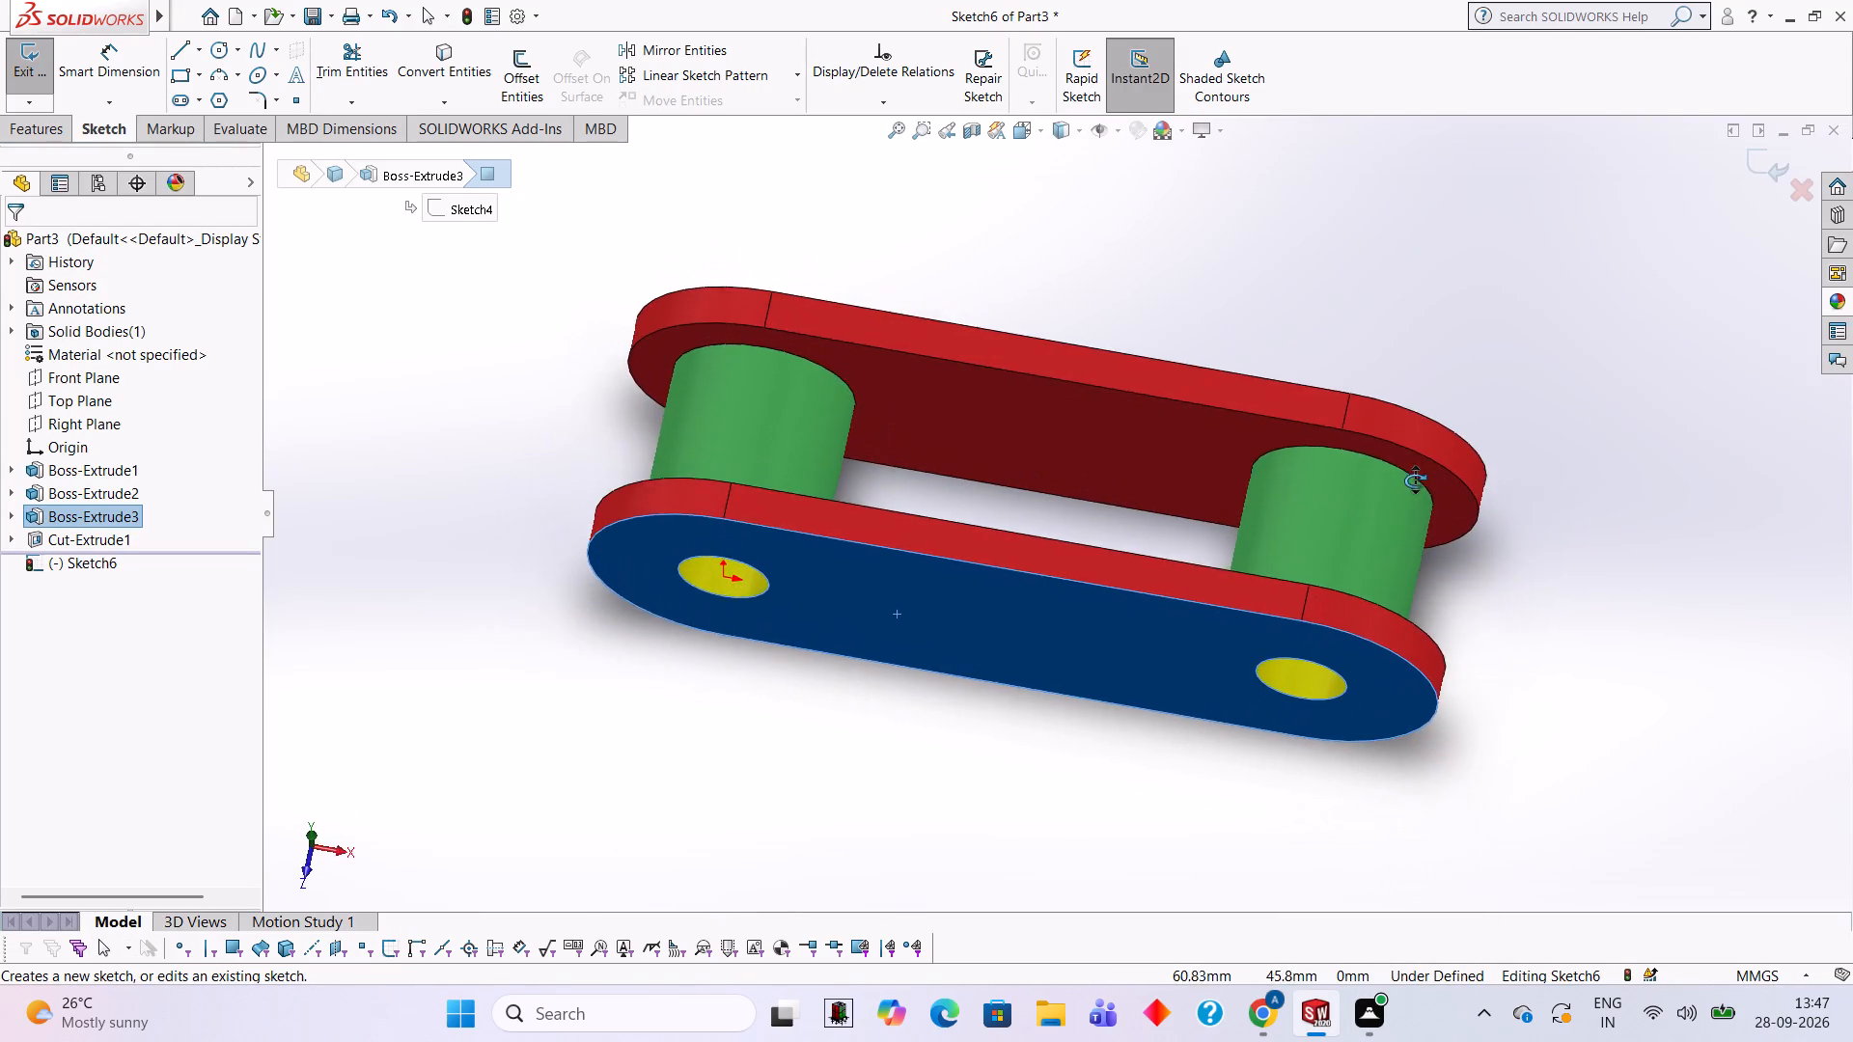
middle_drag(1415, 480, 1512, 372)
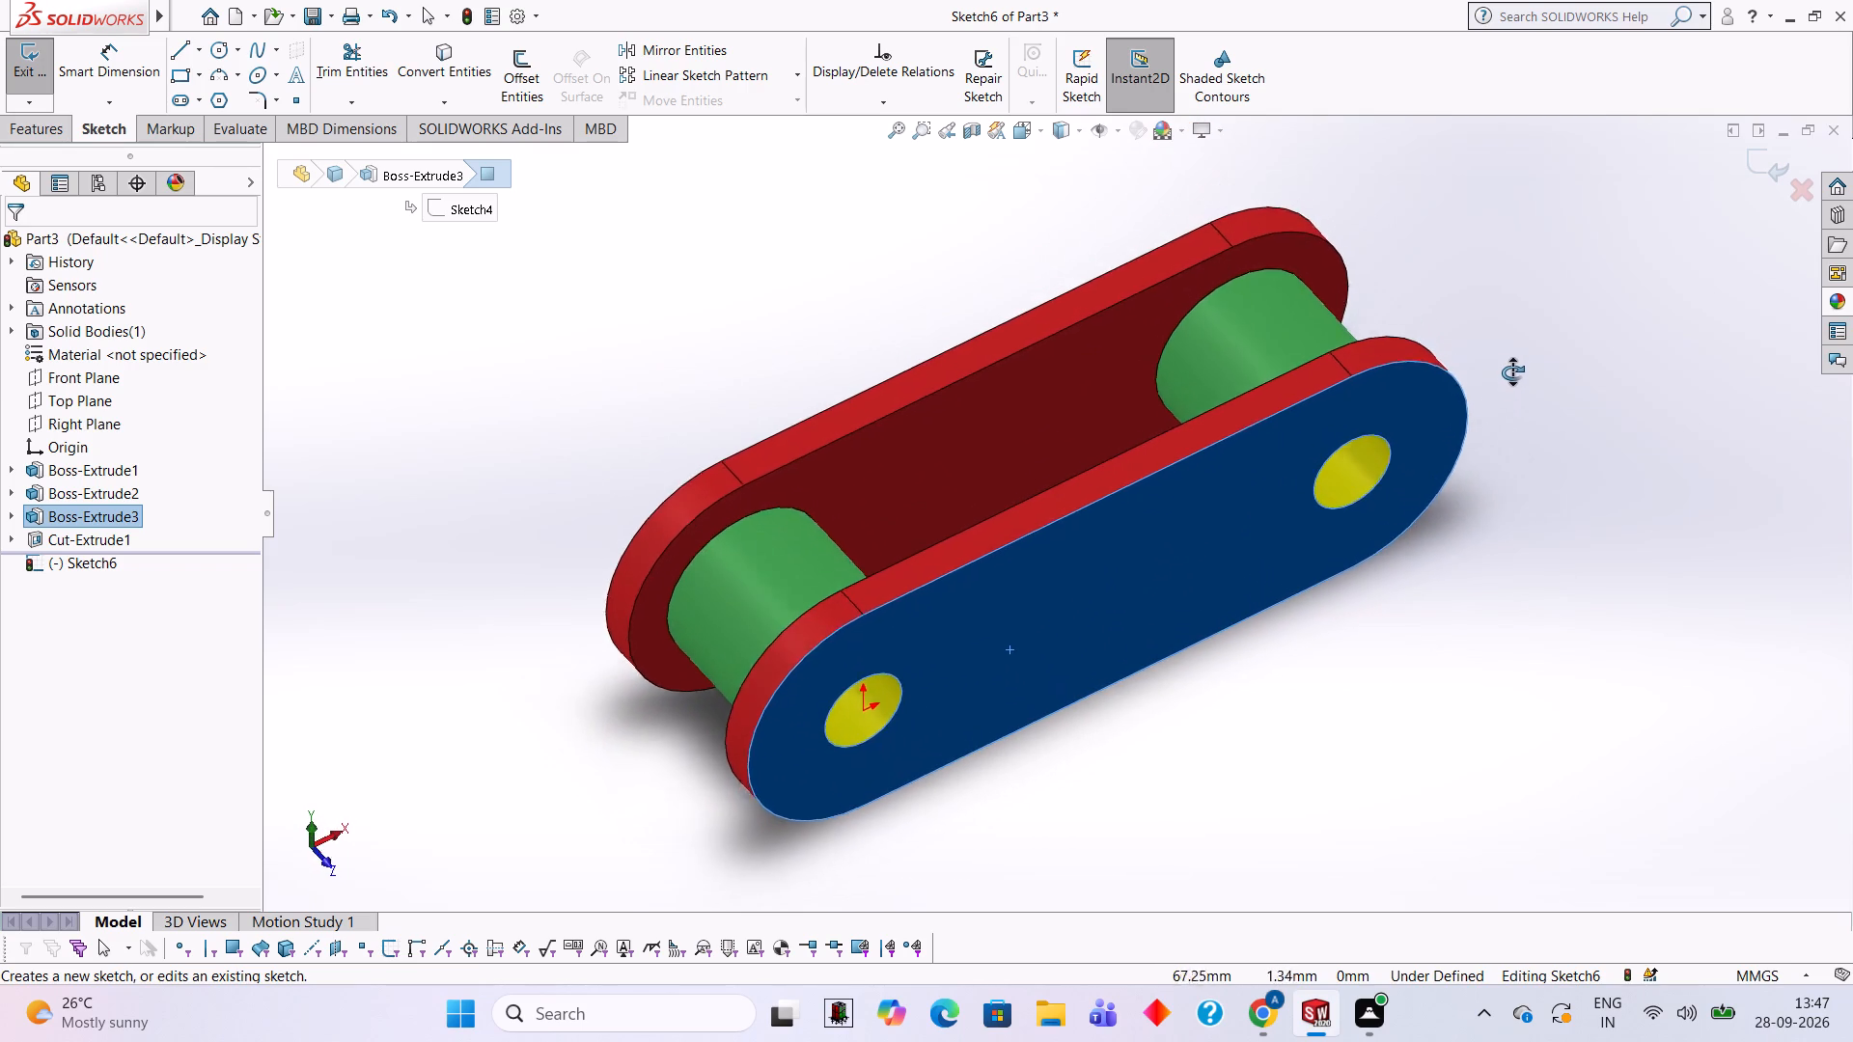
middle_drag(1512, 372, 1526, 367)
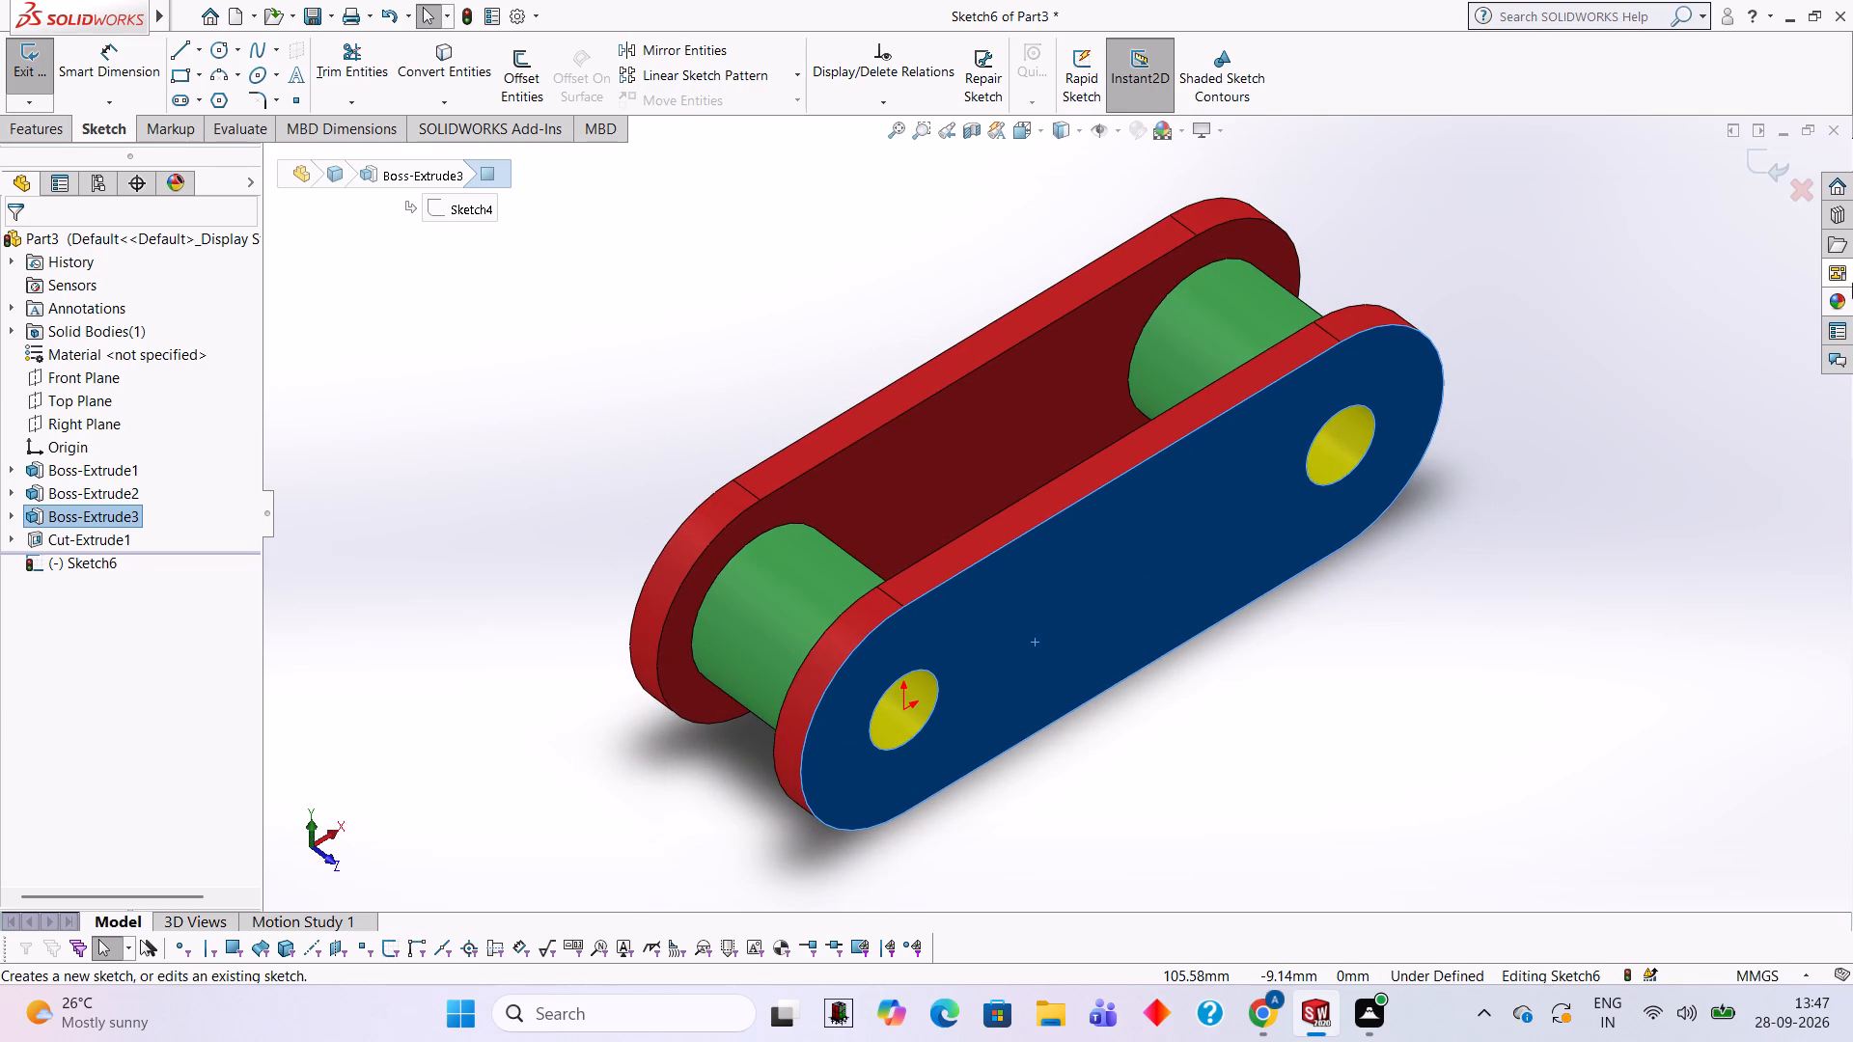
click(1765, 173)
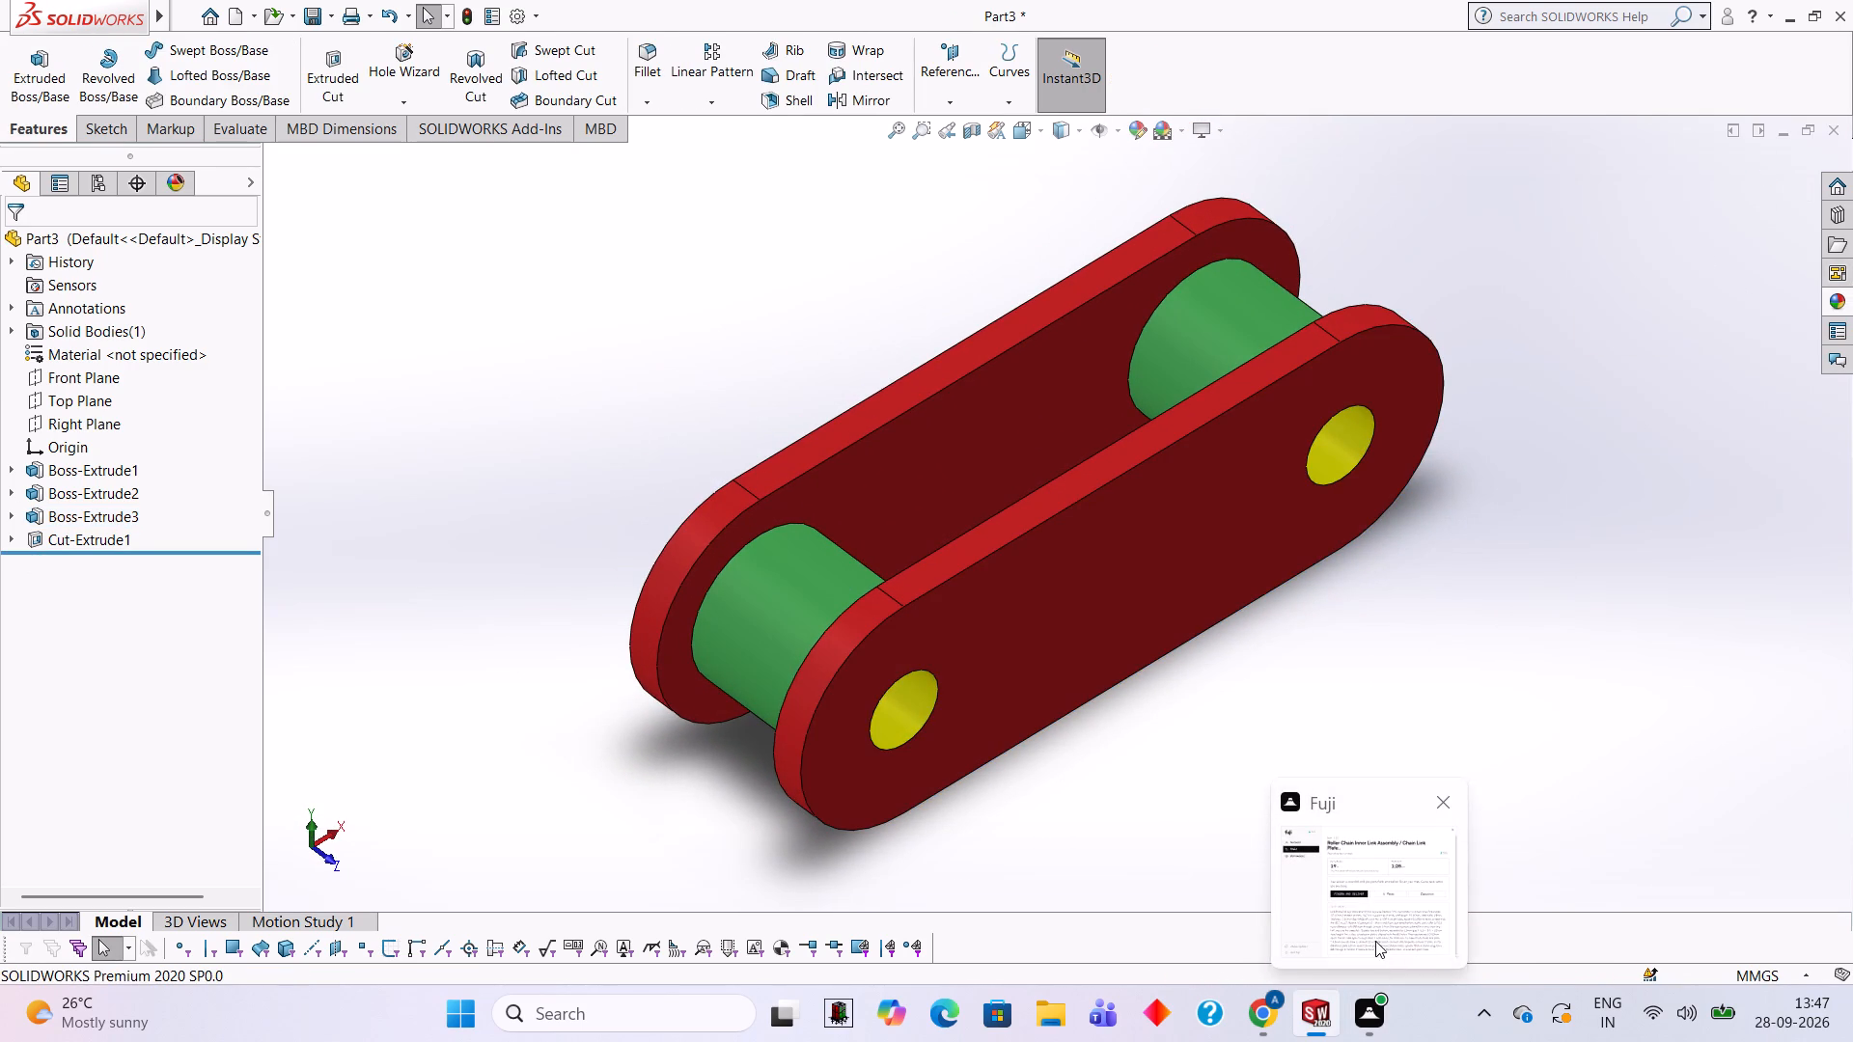
Apply the solid Blue appearance to the inner face of the first plate, Boss-Extrude1, as a face-only colour.
middle_drag(1423, 536, 1347, 455)
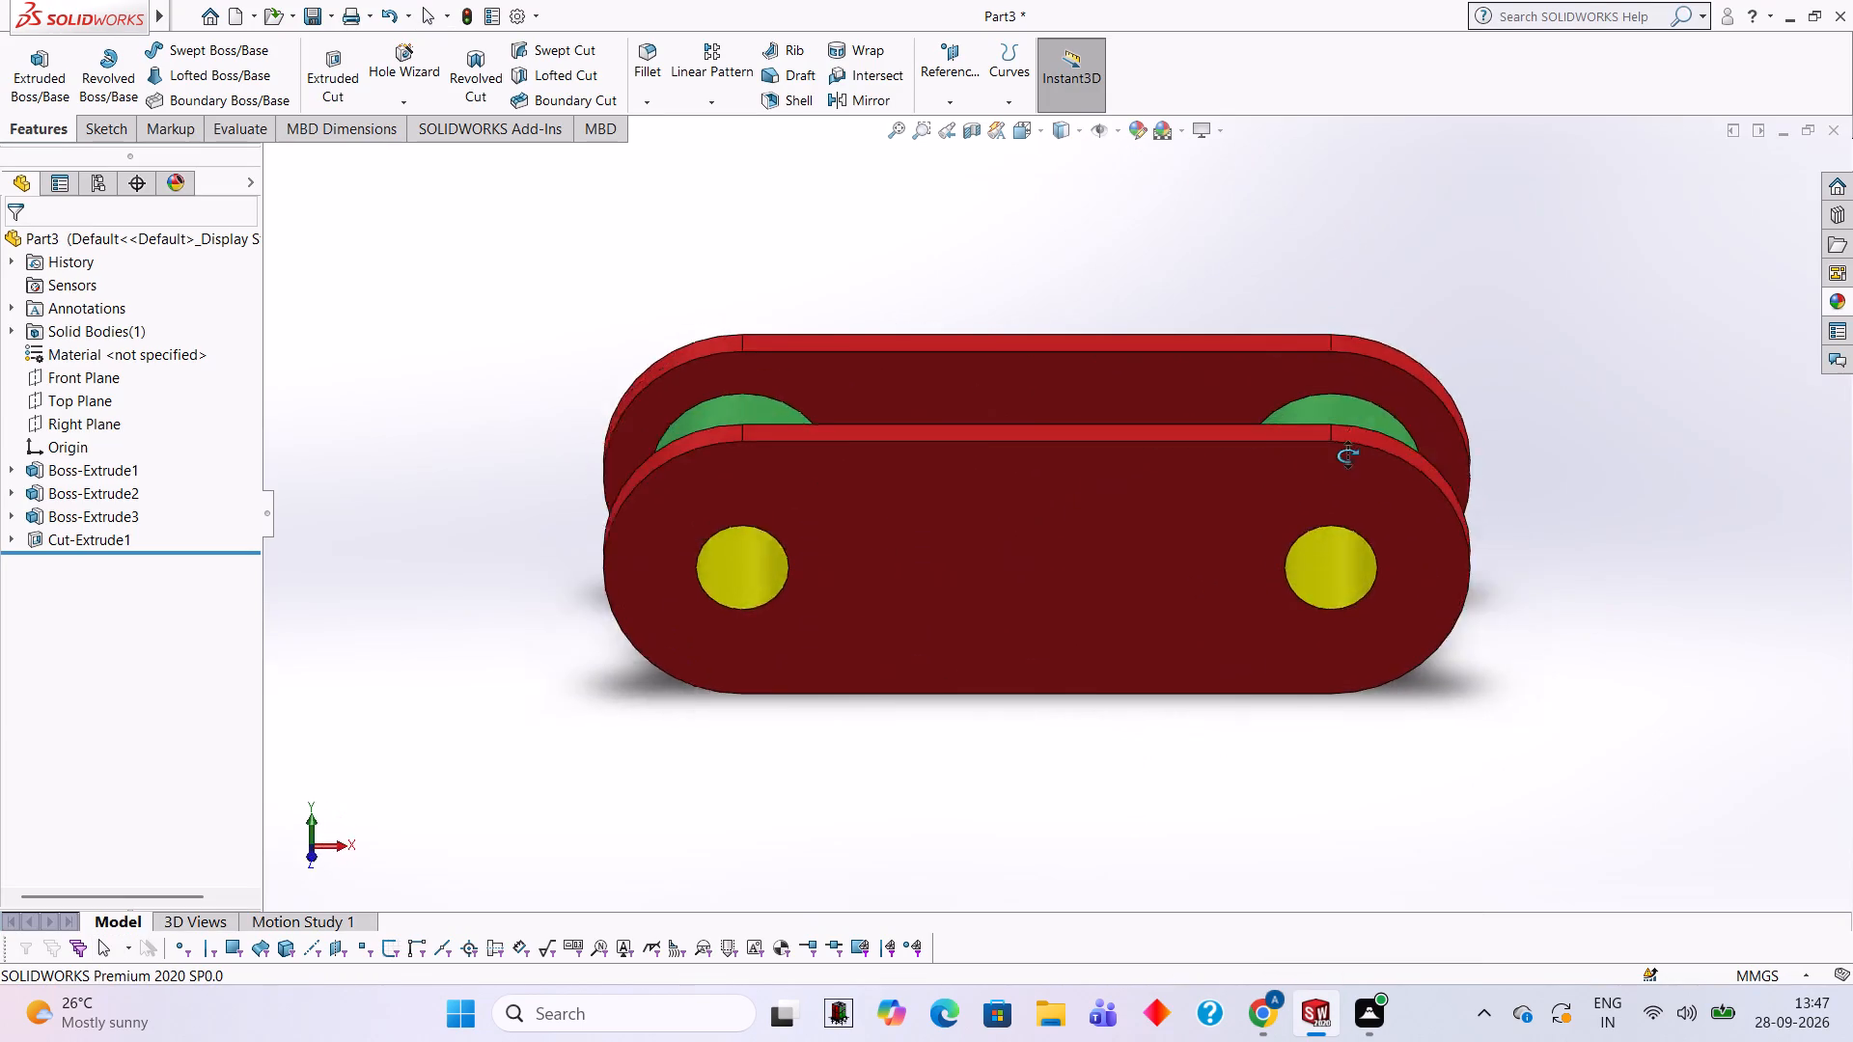
middle_drag(1347, 455, 1443, 492)
scroll(1125, 461, down, 2)
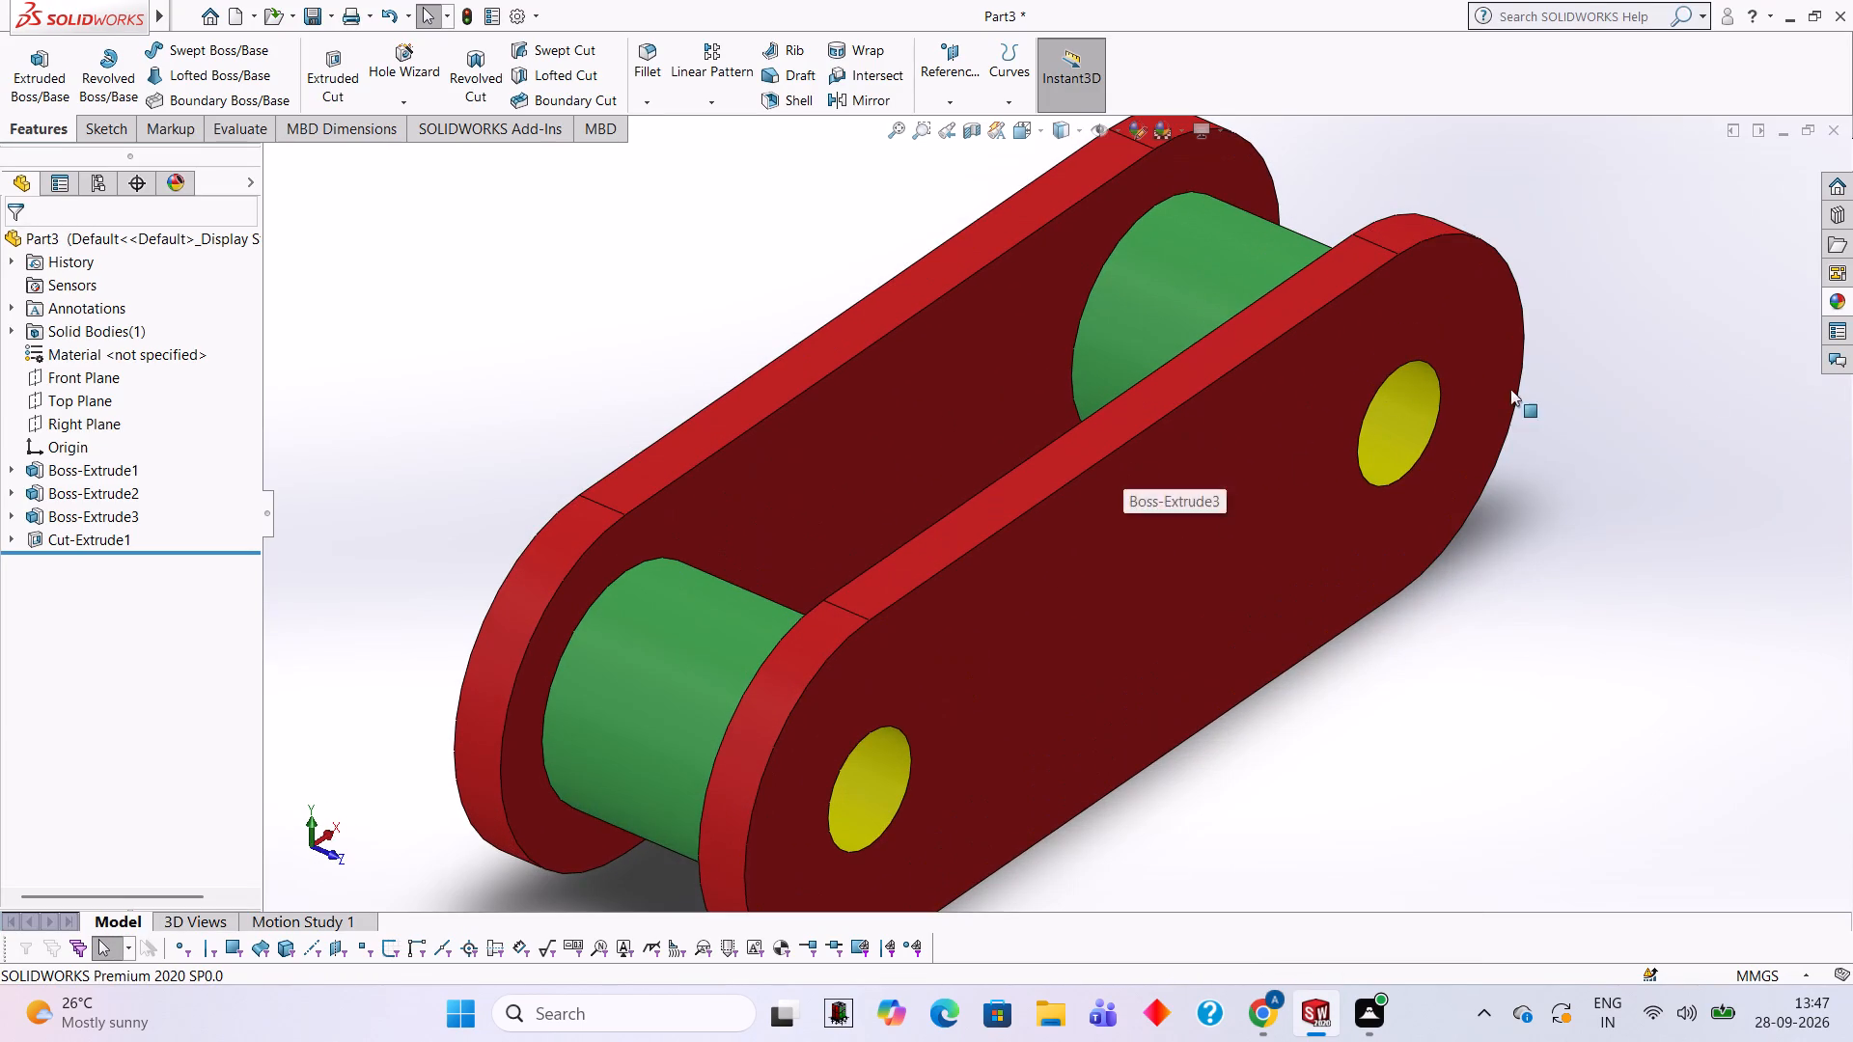
click(1852, 297)
drag(1667, 663, 1668, 665)
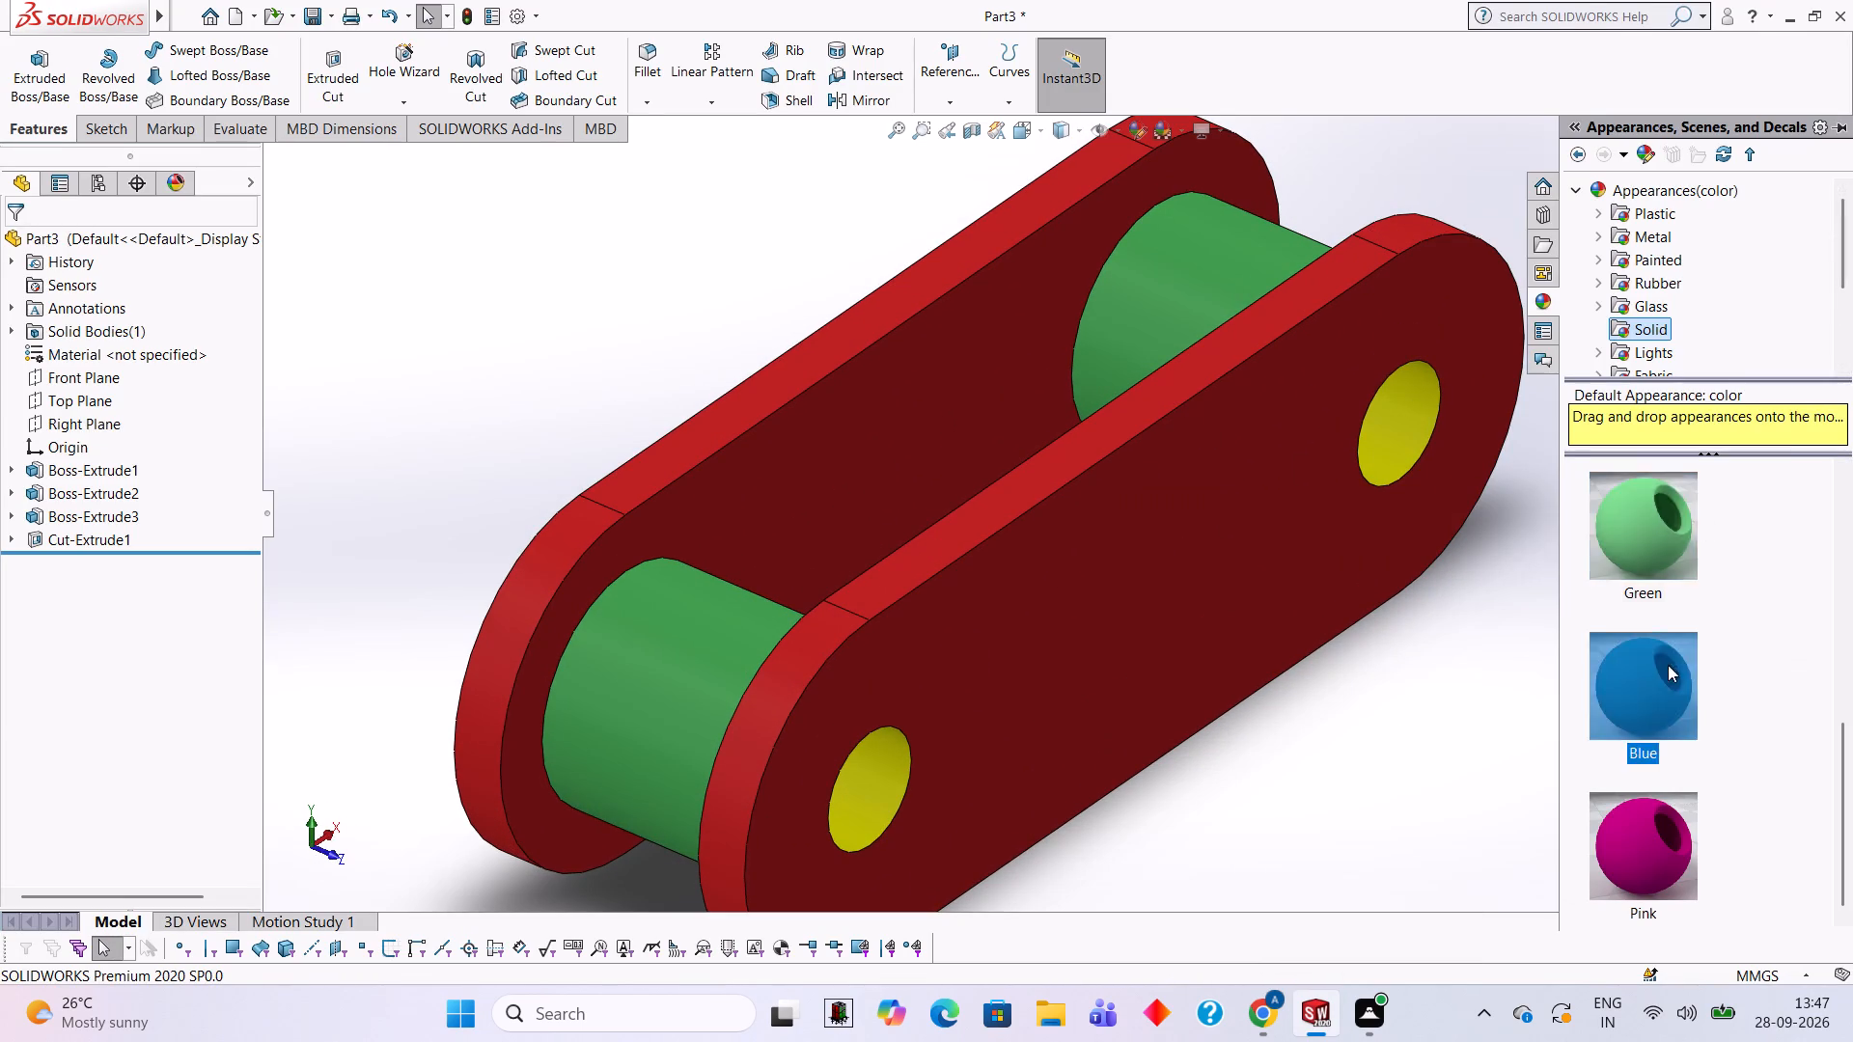
drag(1668, 665, 910, 408)
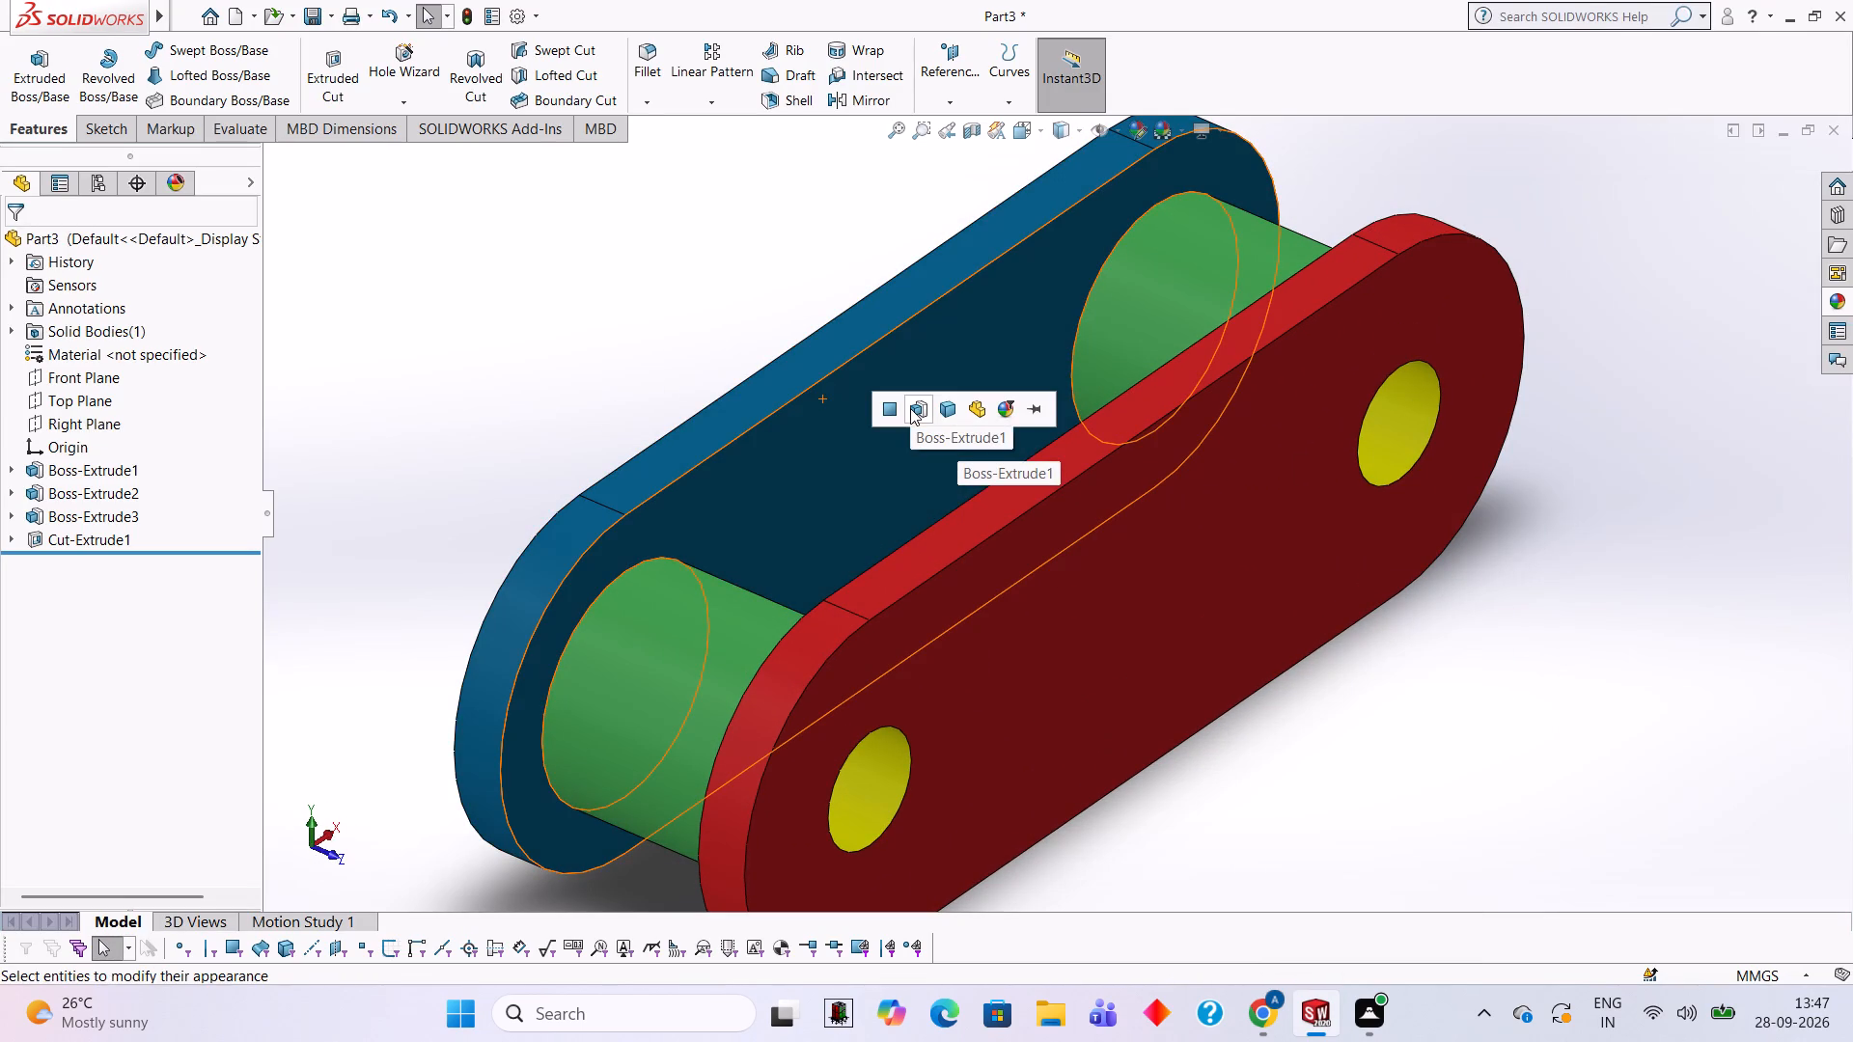
click(899, 408)
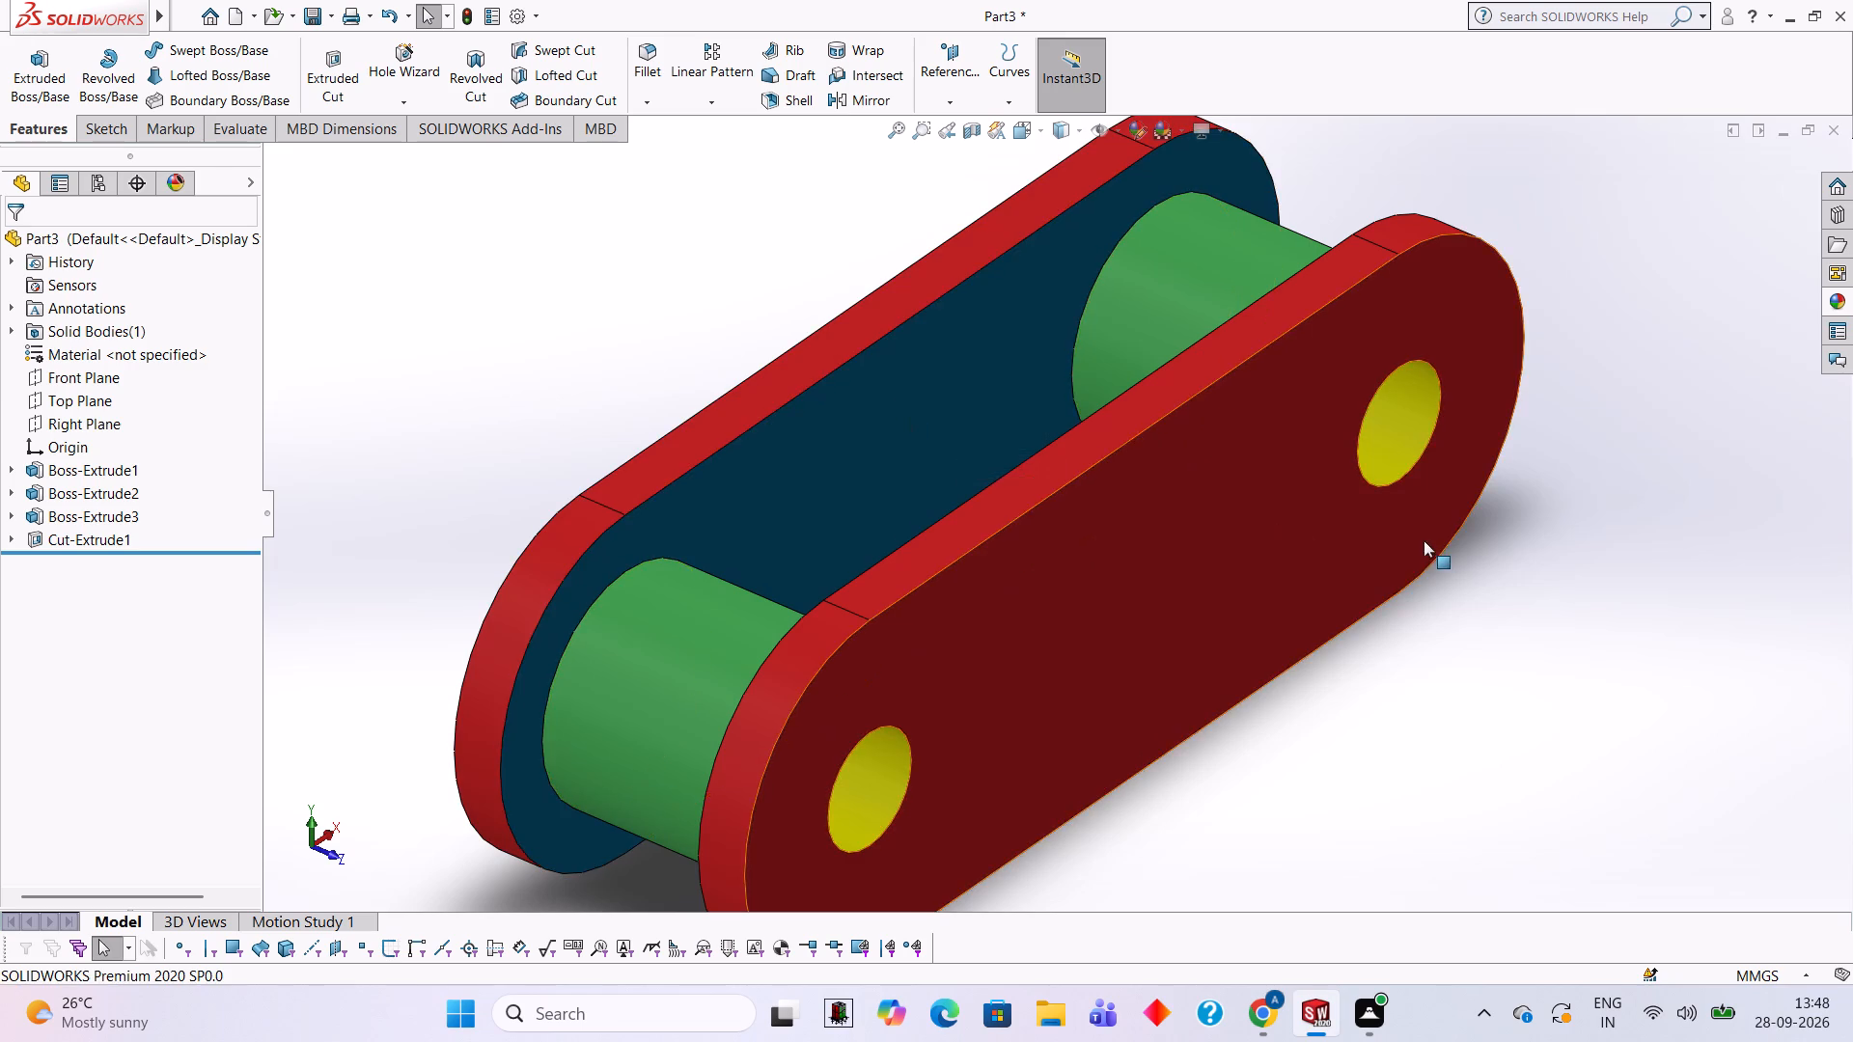
Apply the solid Blue appearance to only the inner face of the opposite plate, Boss-Extrude3.
middle_drag(1429, 552, 1414, 535)
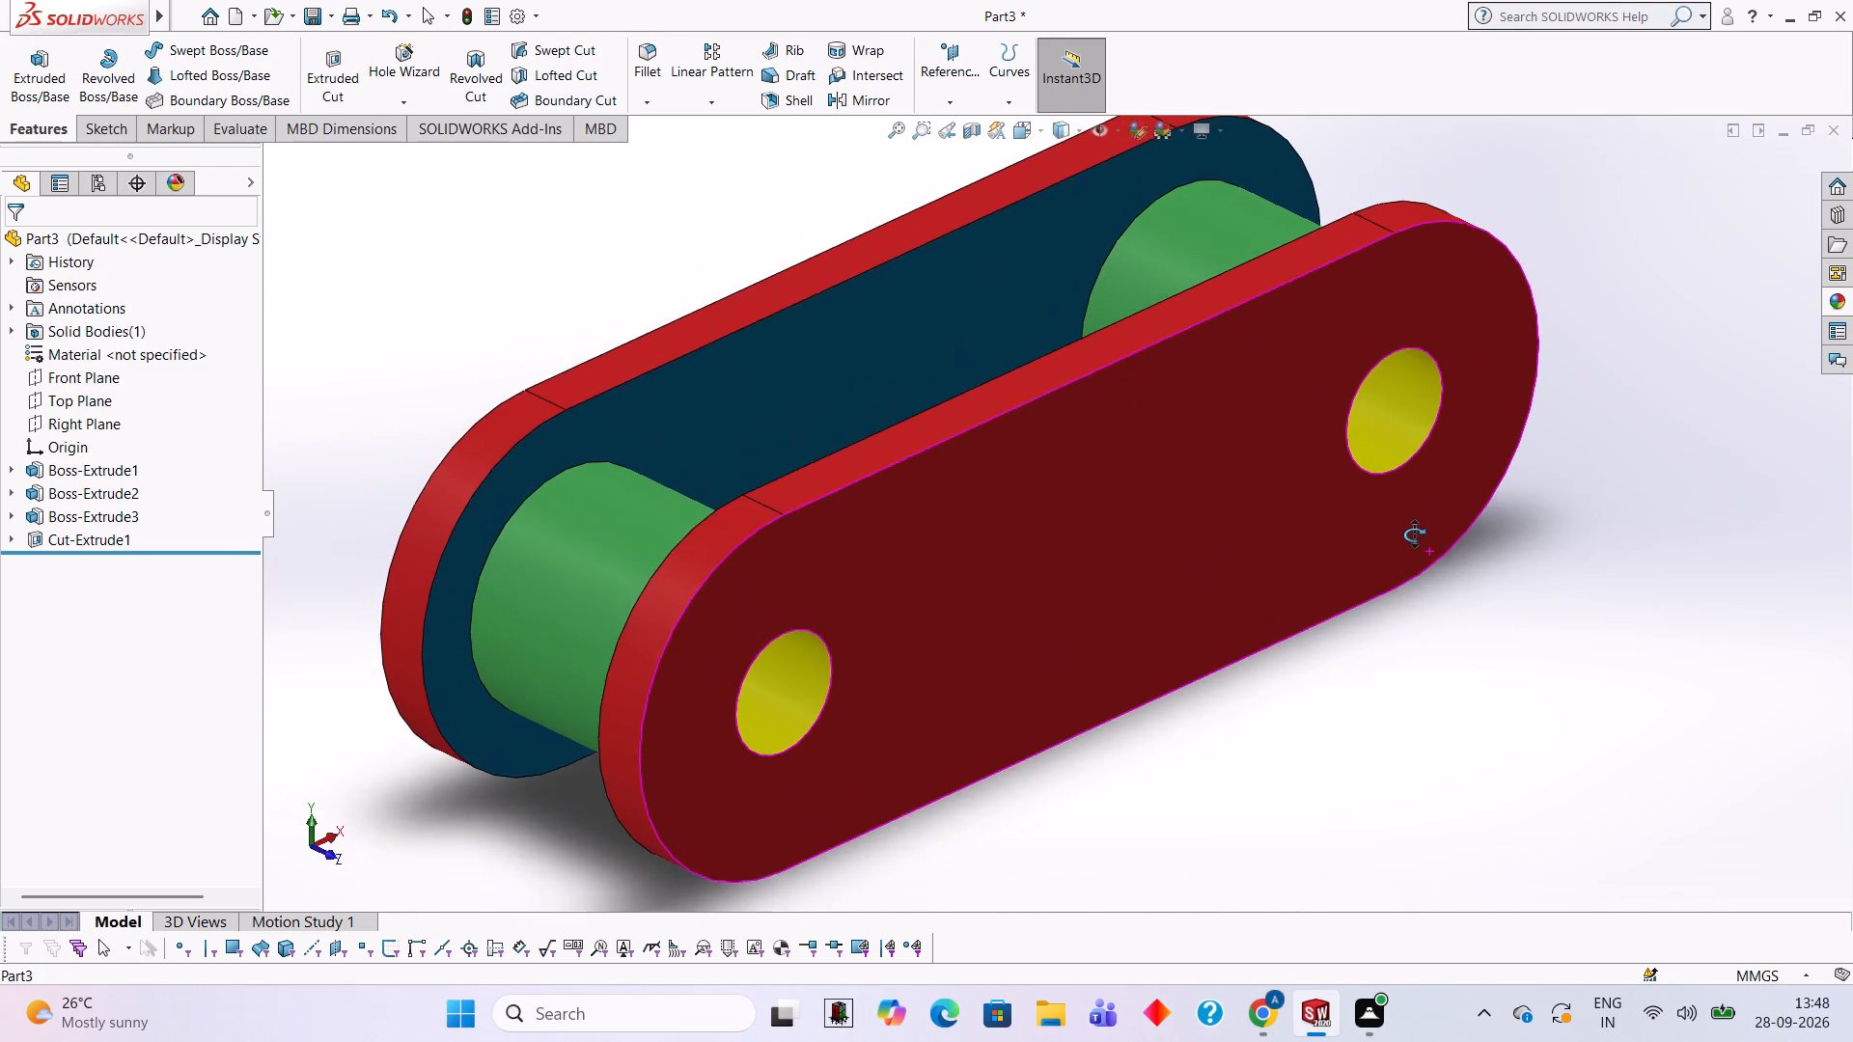
middle_drag(1414, 535, 1414, 538)
middle_drag(949, 342, 1184, 405)
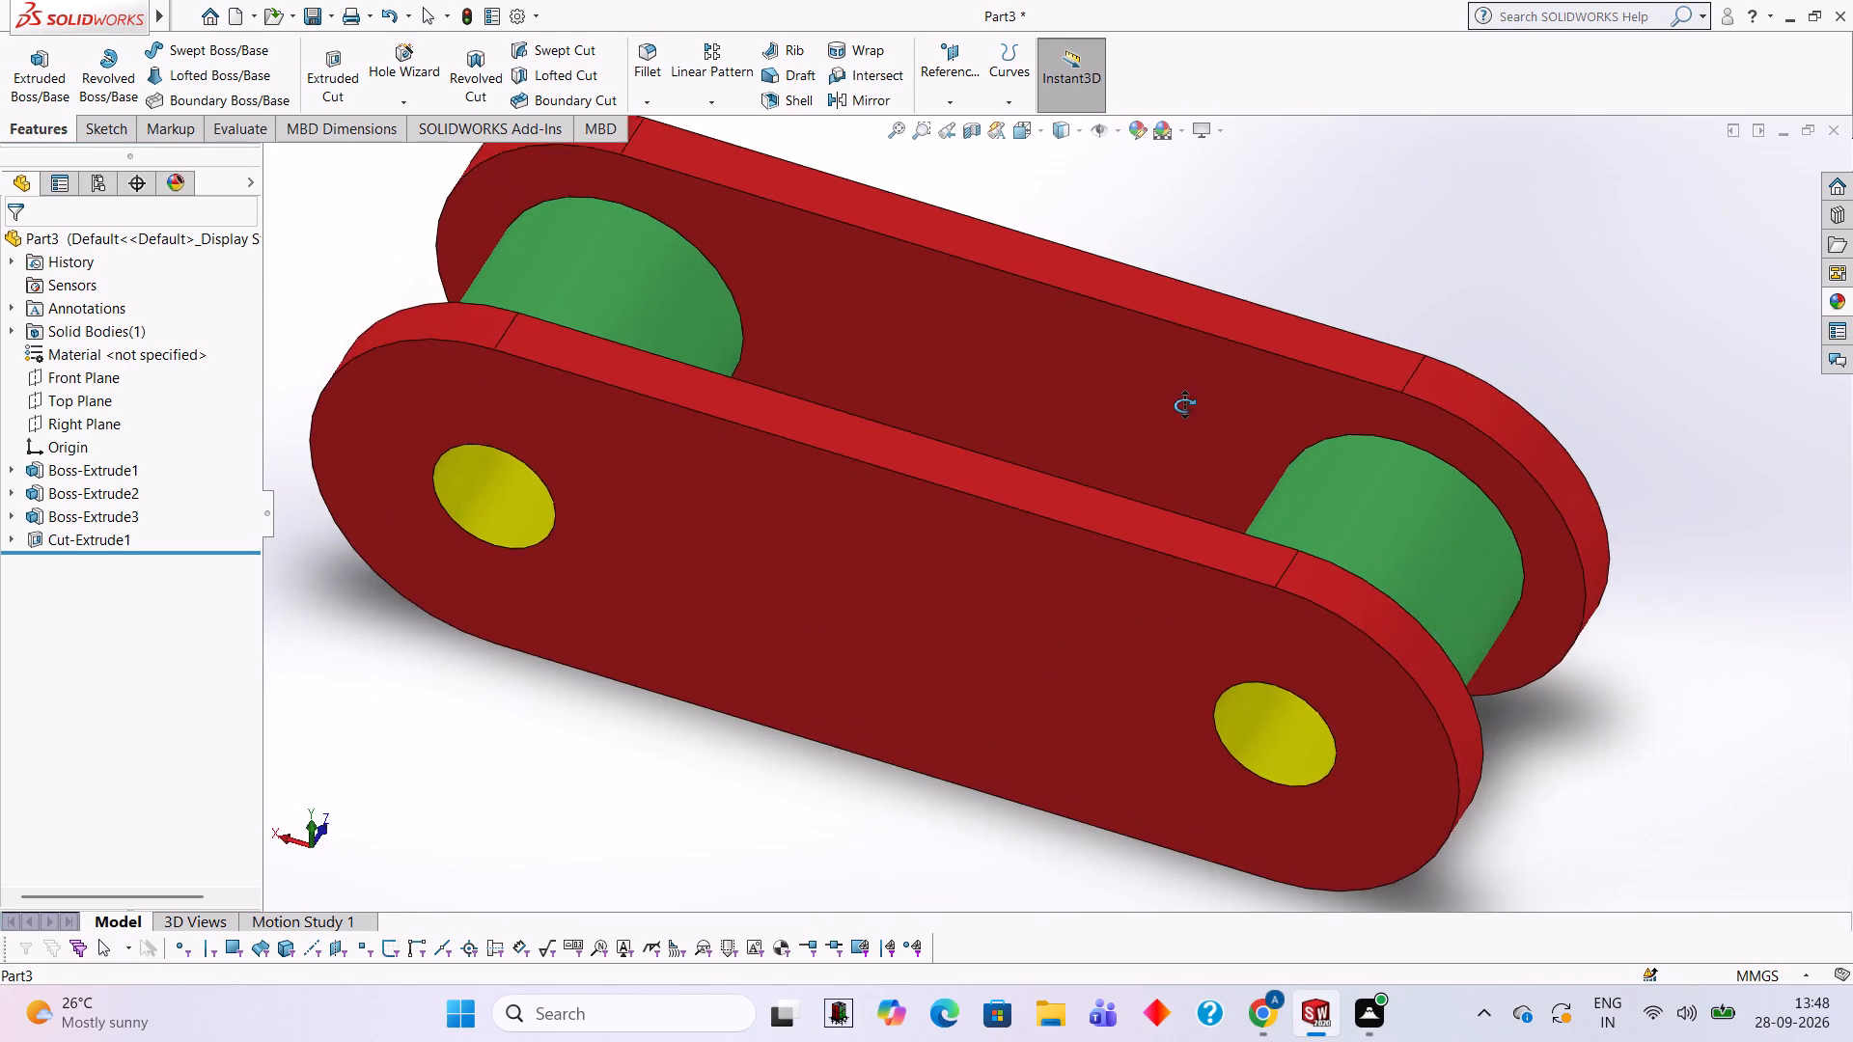
middle_drag(1184, 405, 1207, 404)
click(1842, 300)
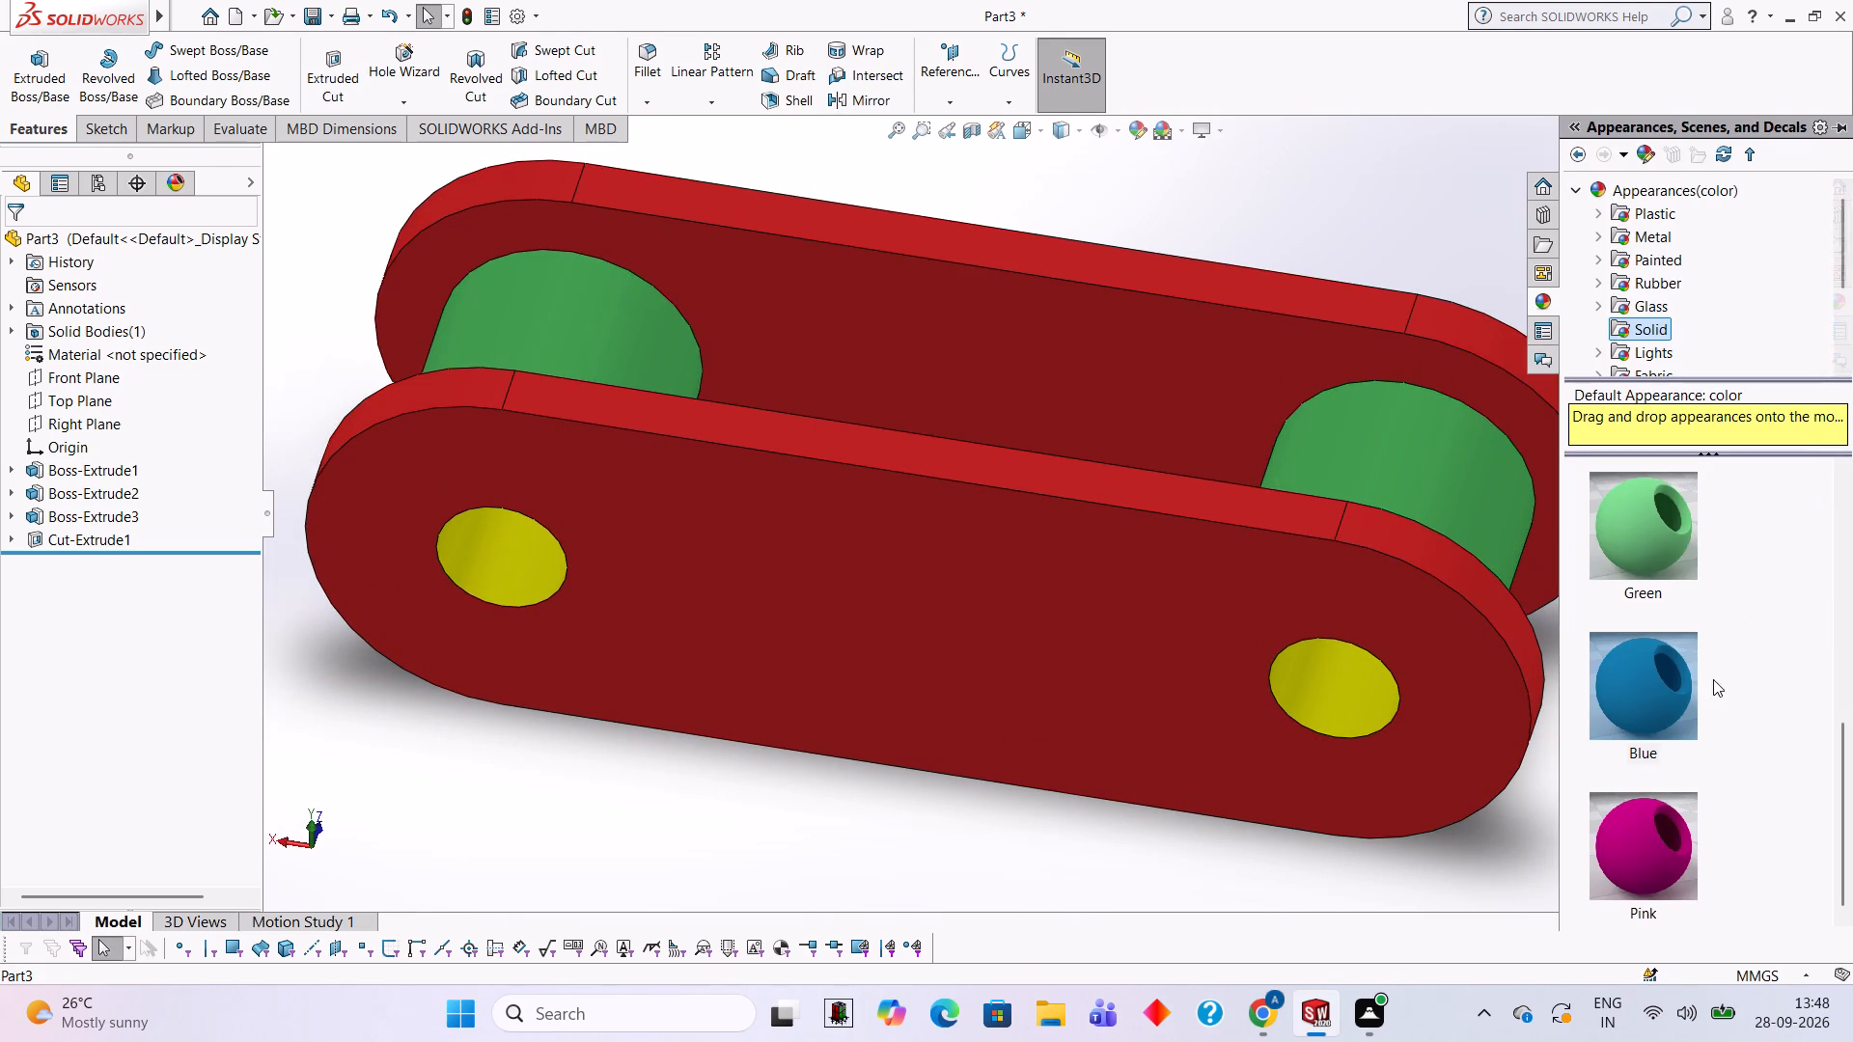
drag(1641, 674, 1203, 350)
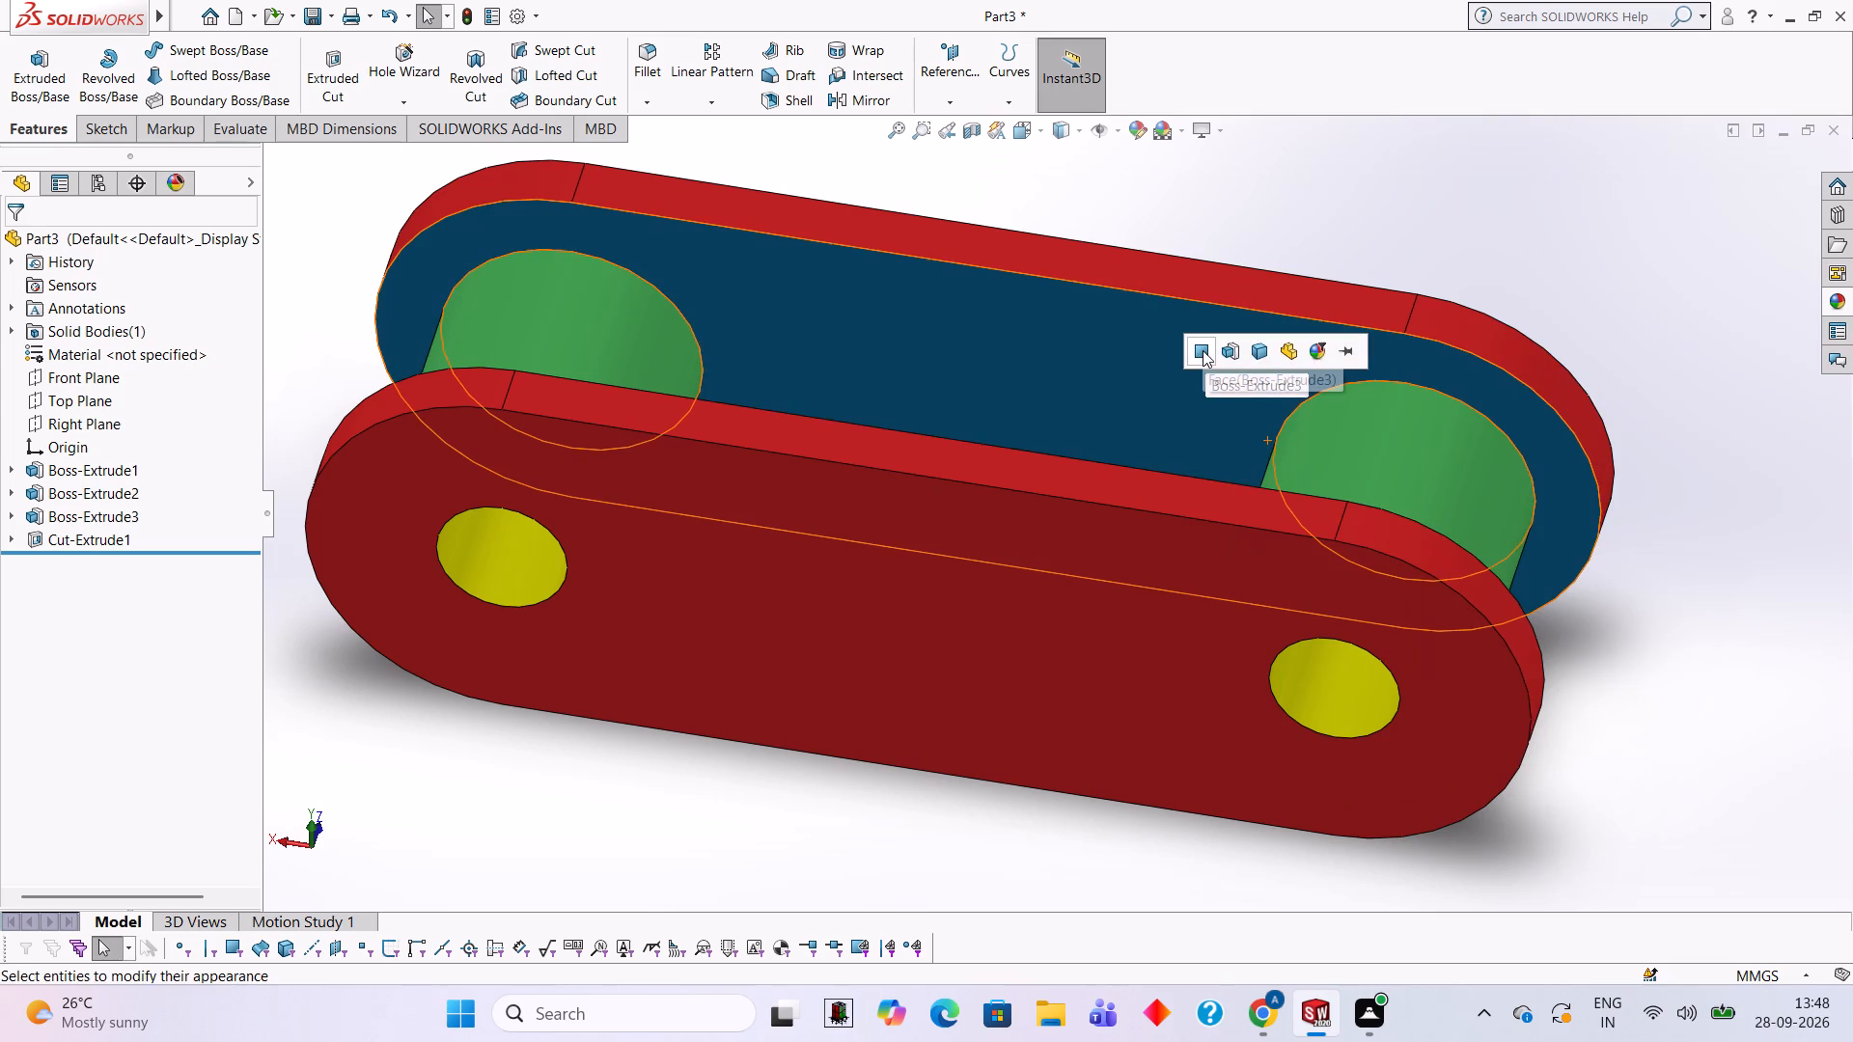
click(1203, 350)
Examine the coloured chain link's plates, pins and holes from several angles.
scroll(1484, 296, up, 2)
middle_drag(1485, 304, 1196, 403)
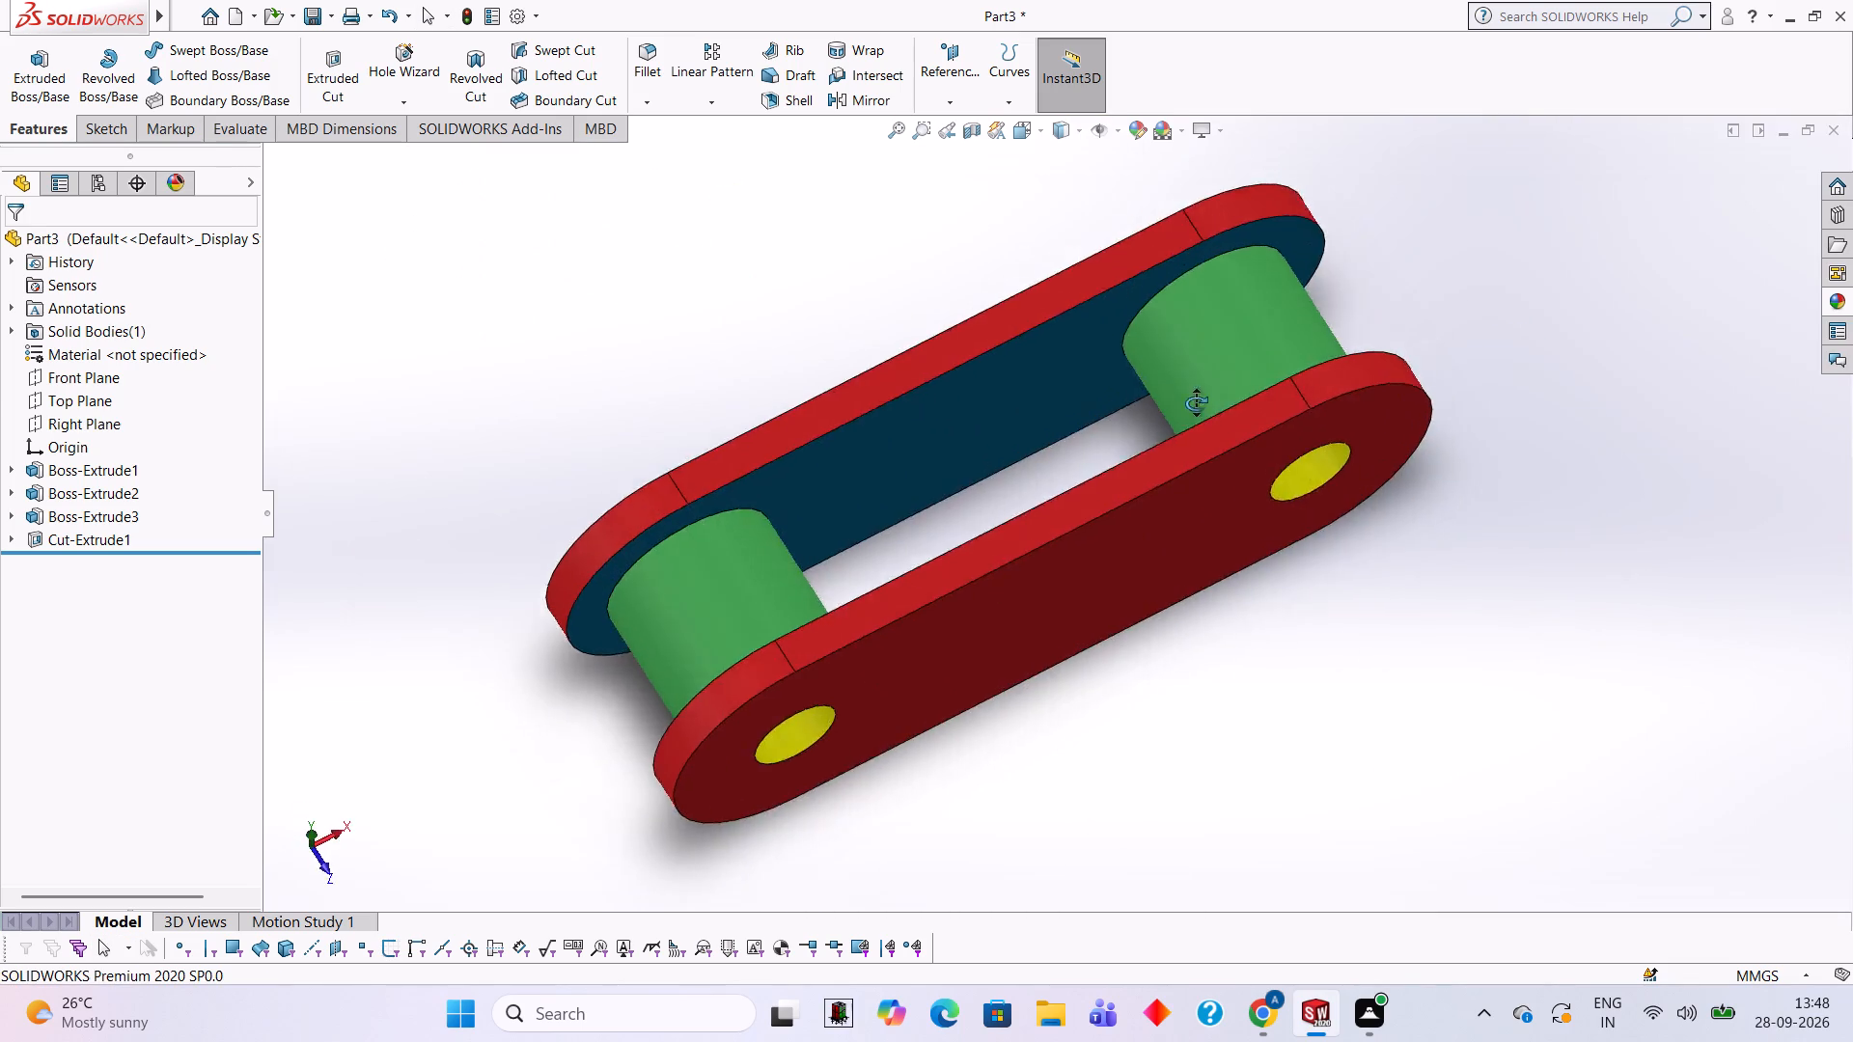
middle_drag(1196, 403, 1221, 262)
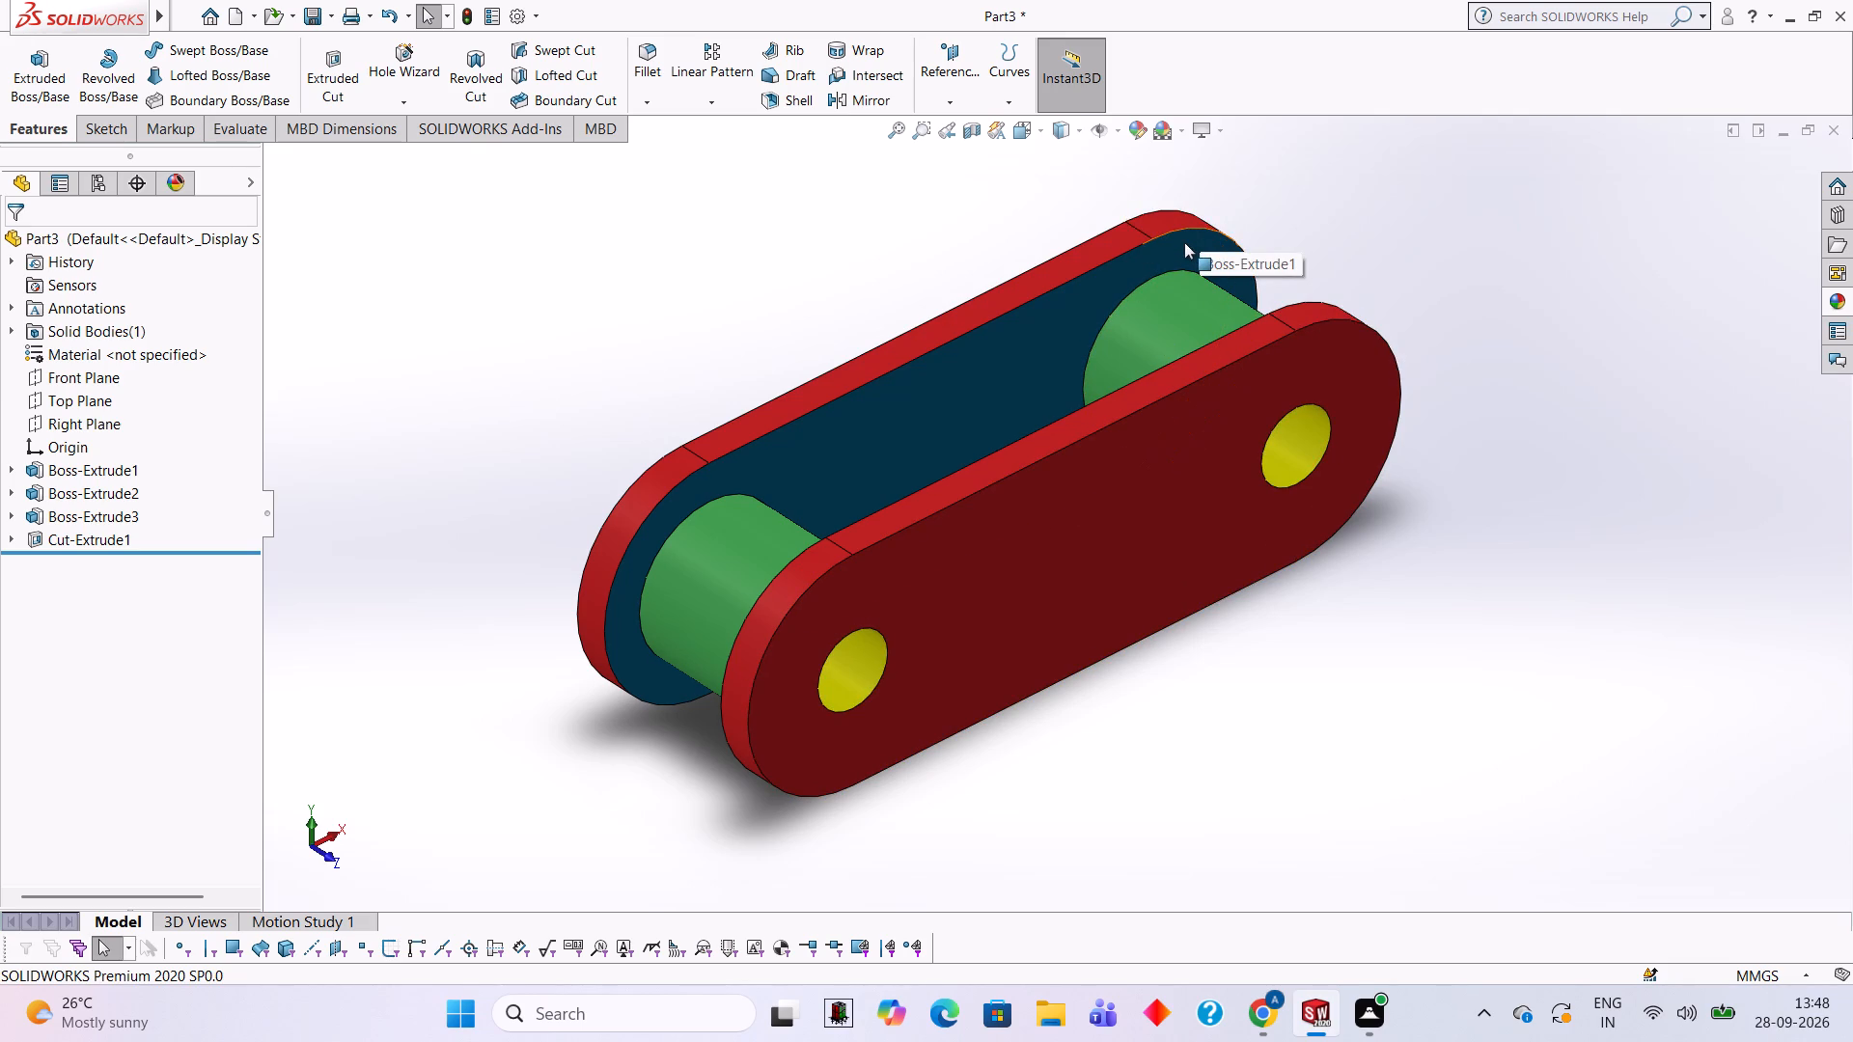
middle_drag(1514, 586, 1516, 587)
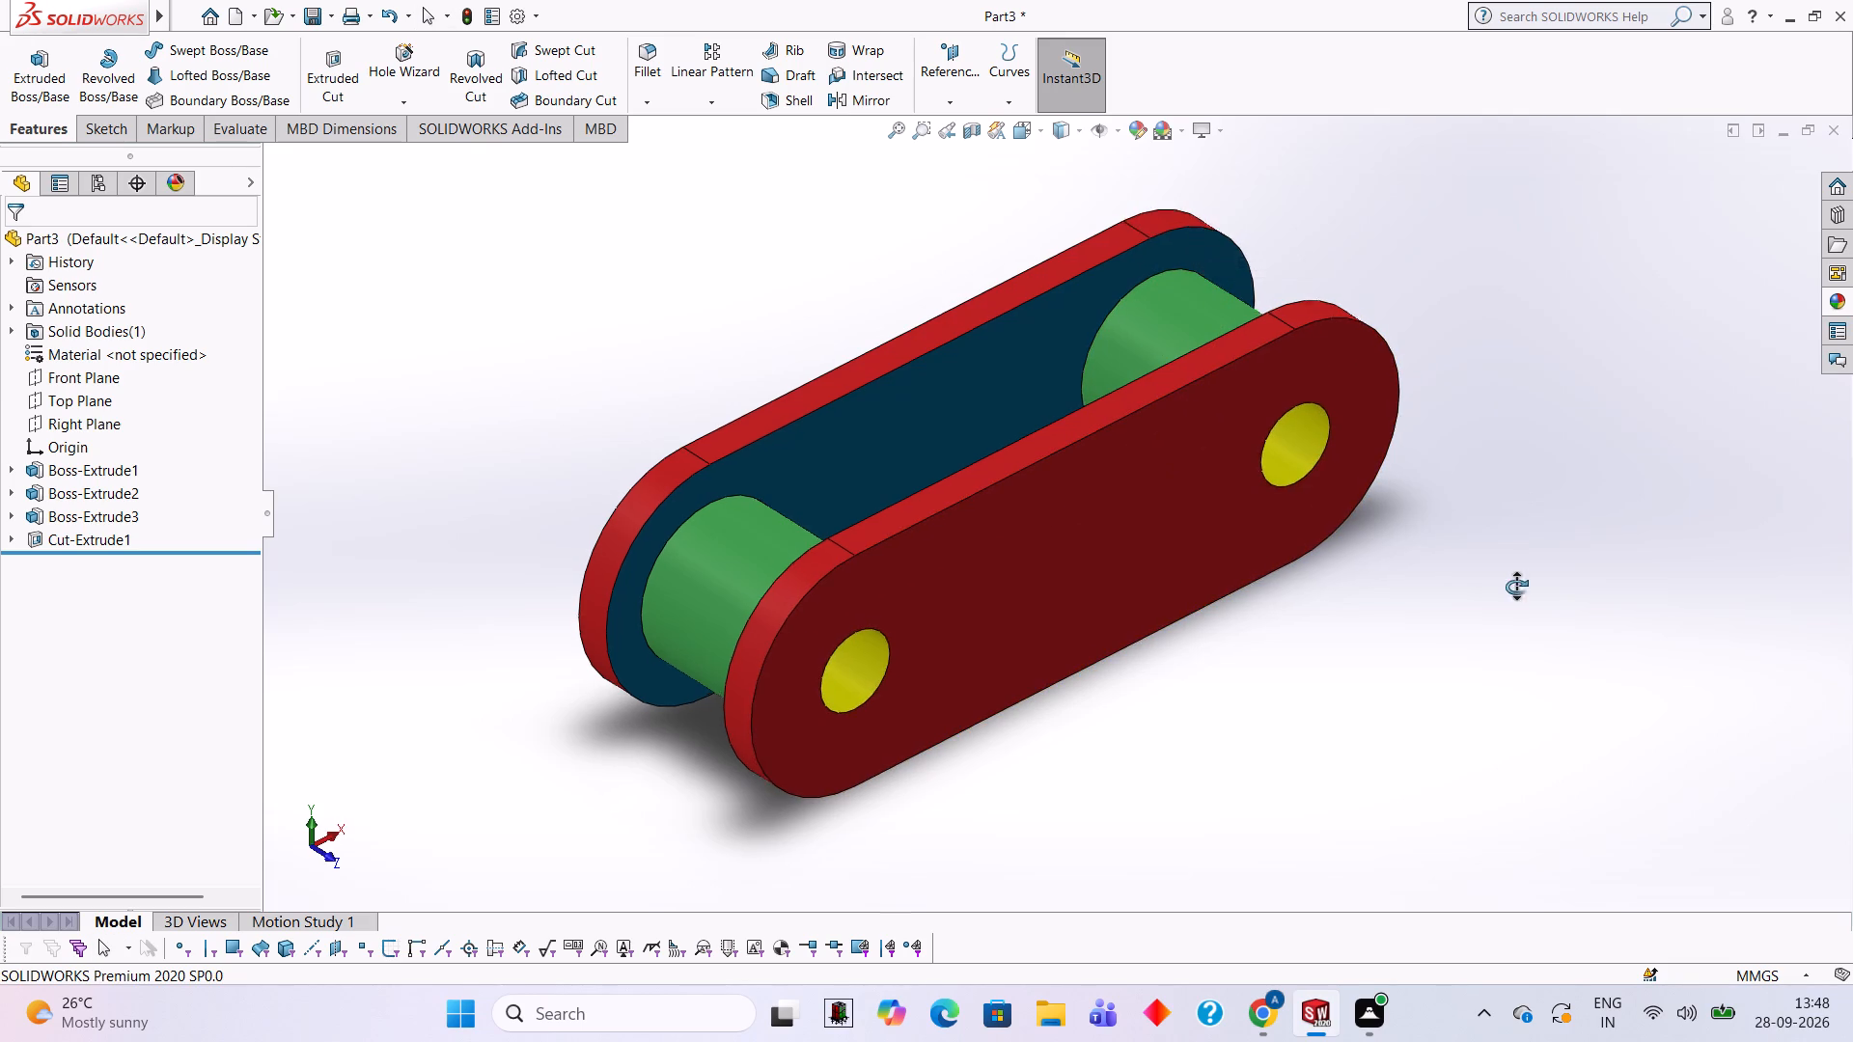
middle_drag(1516, 587, 1519, 566)
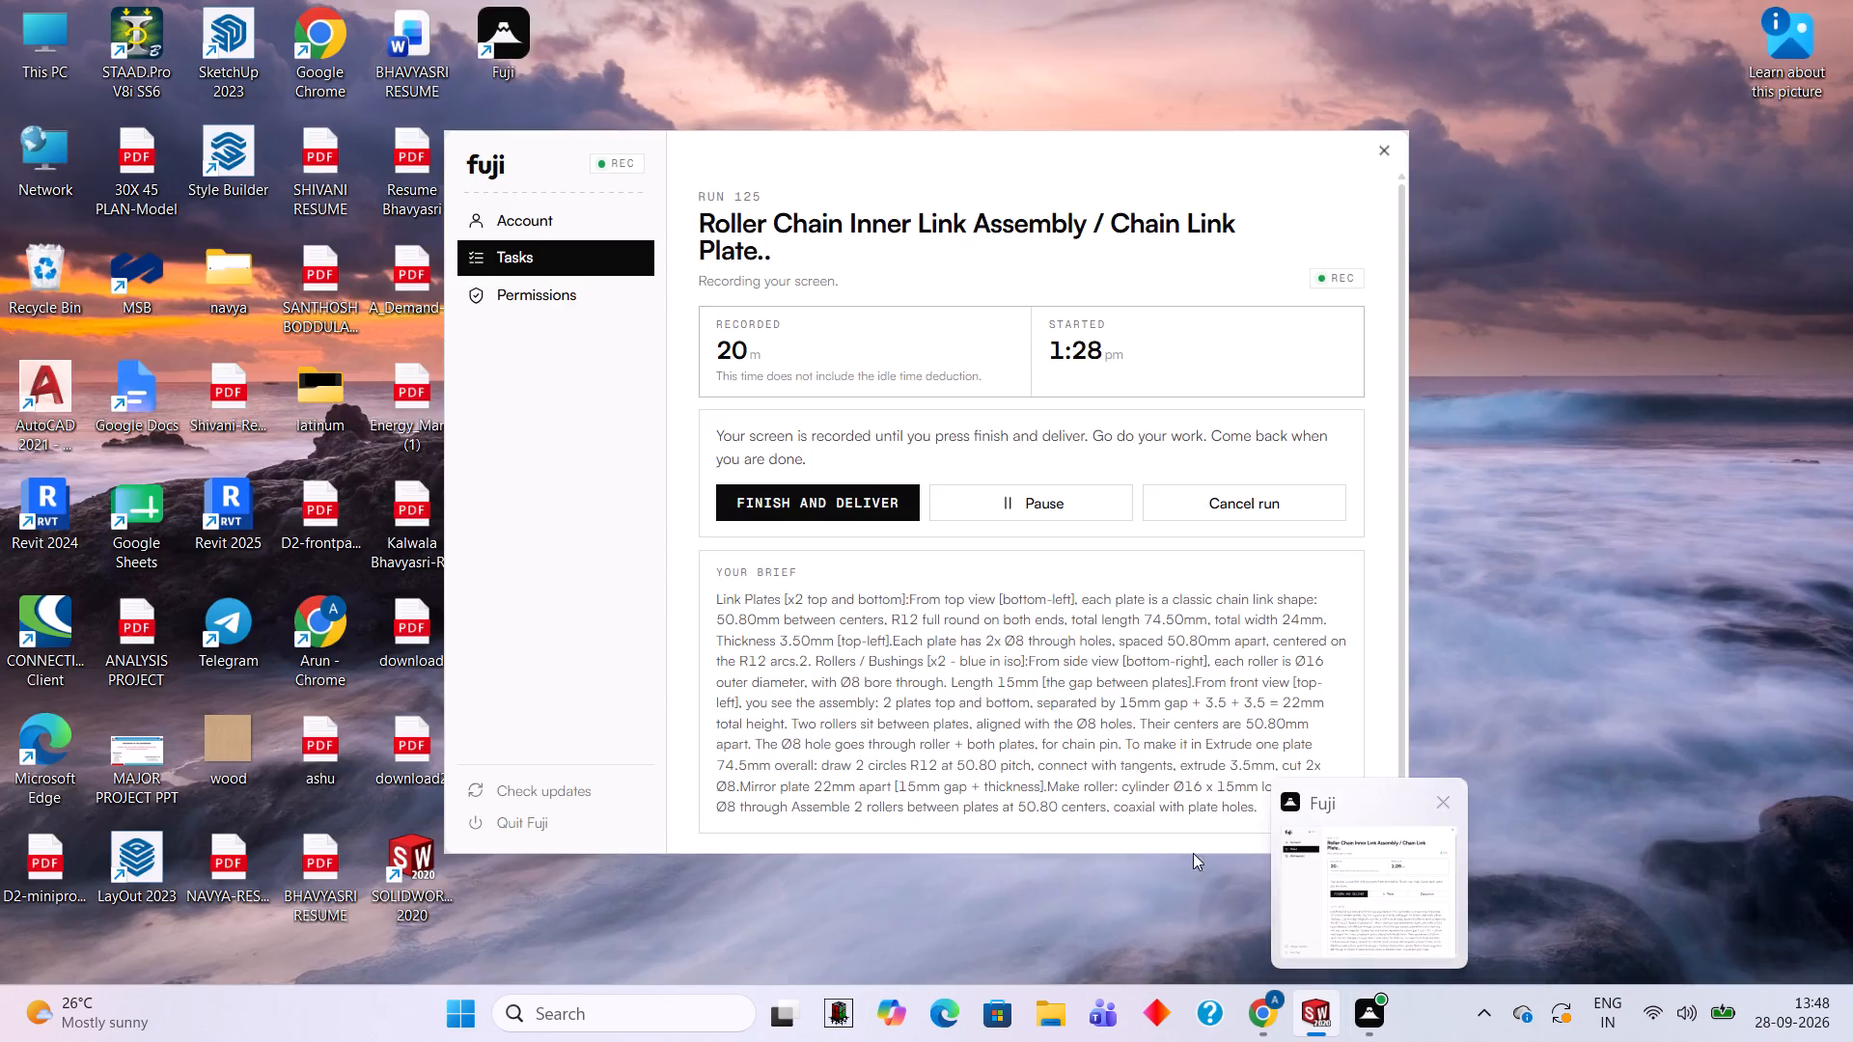
middle_drag(1511, 479, 1512, 479)
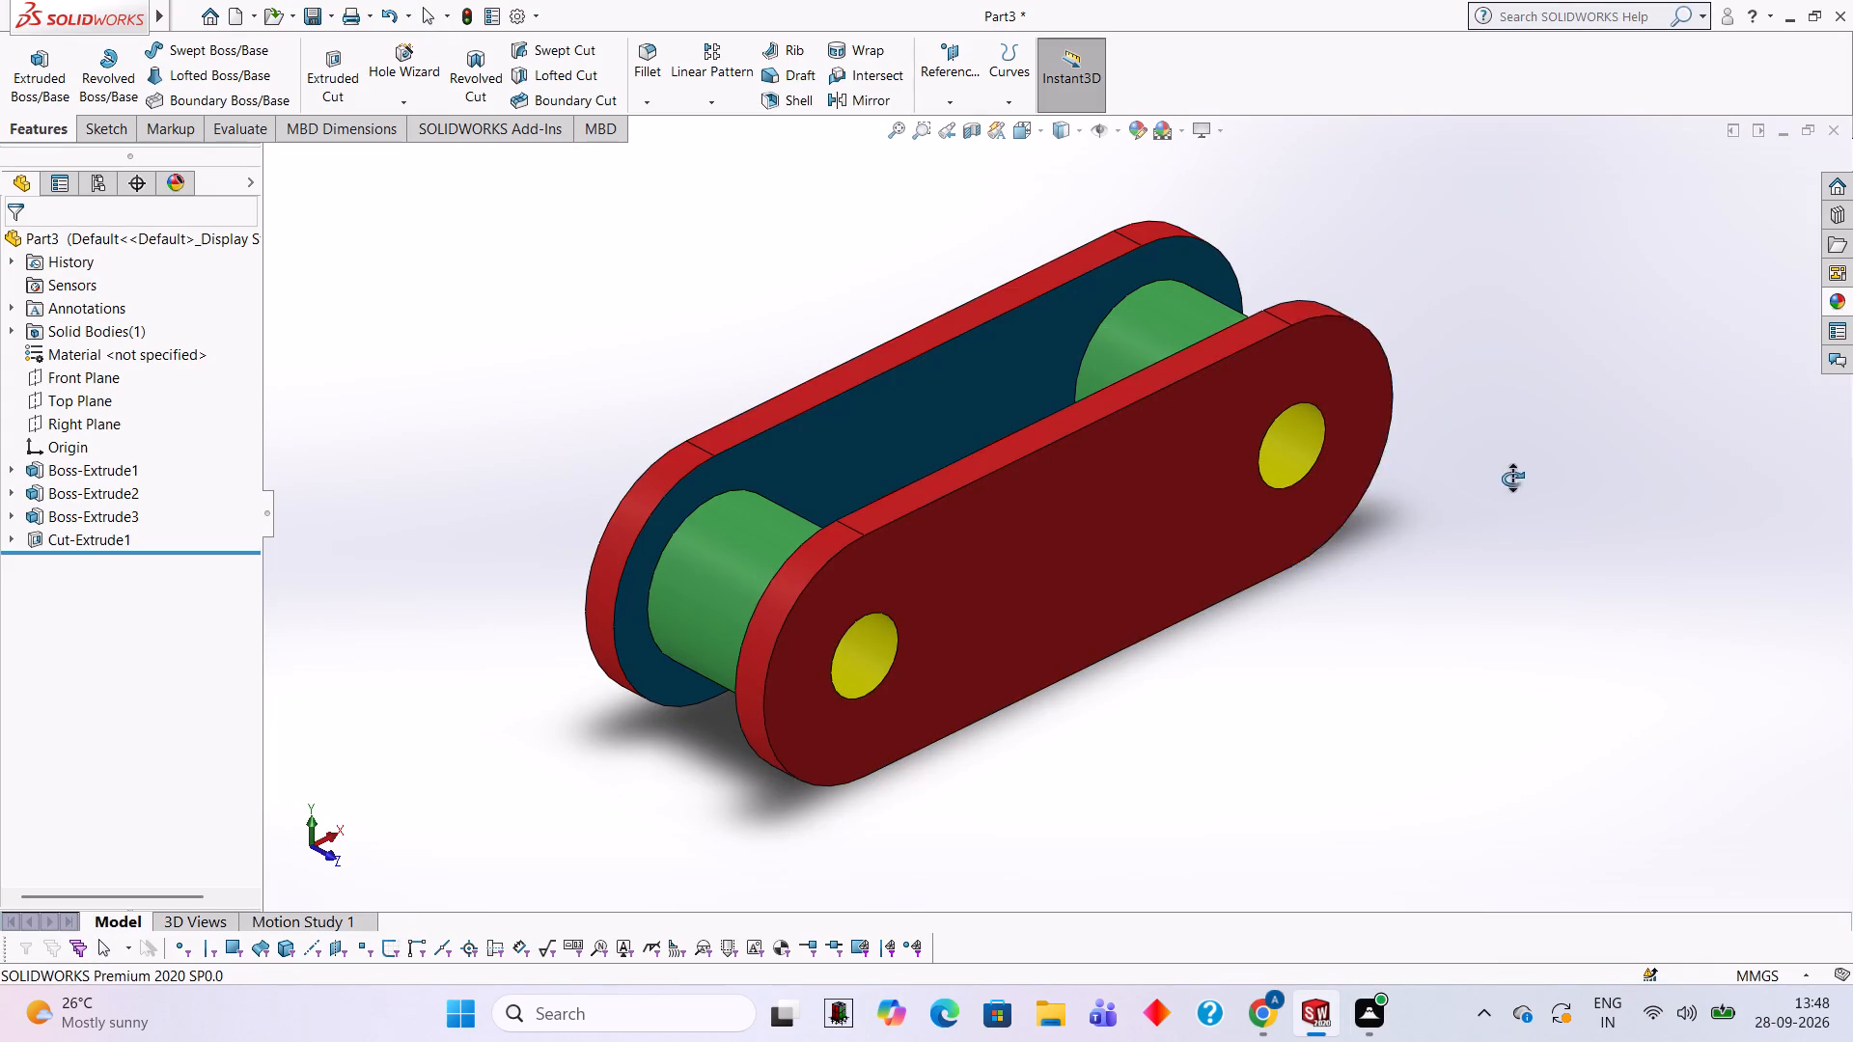
middle_drag(1512, 479, 1508, 443)
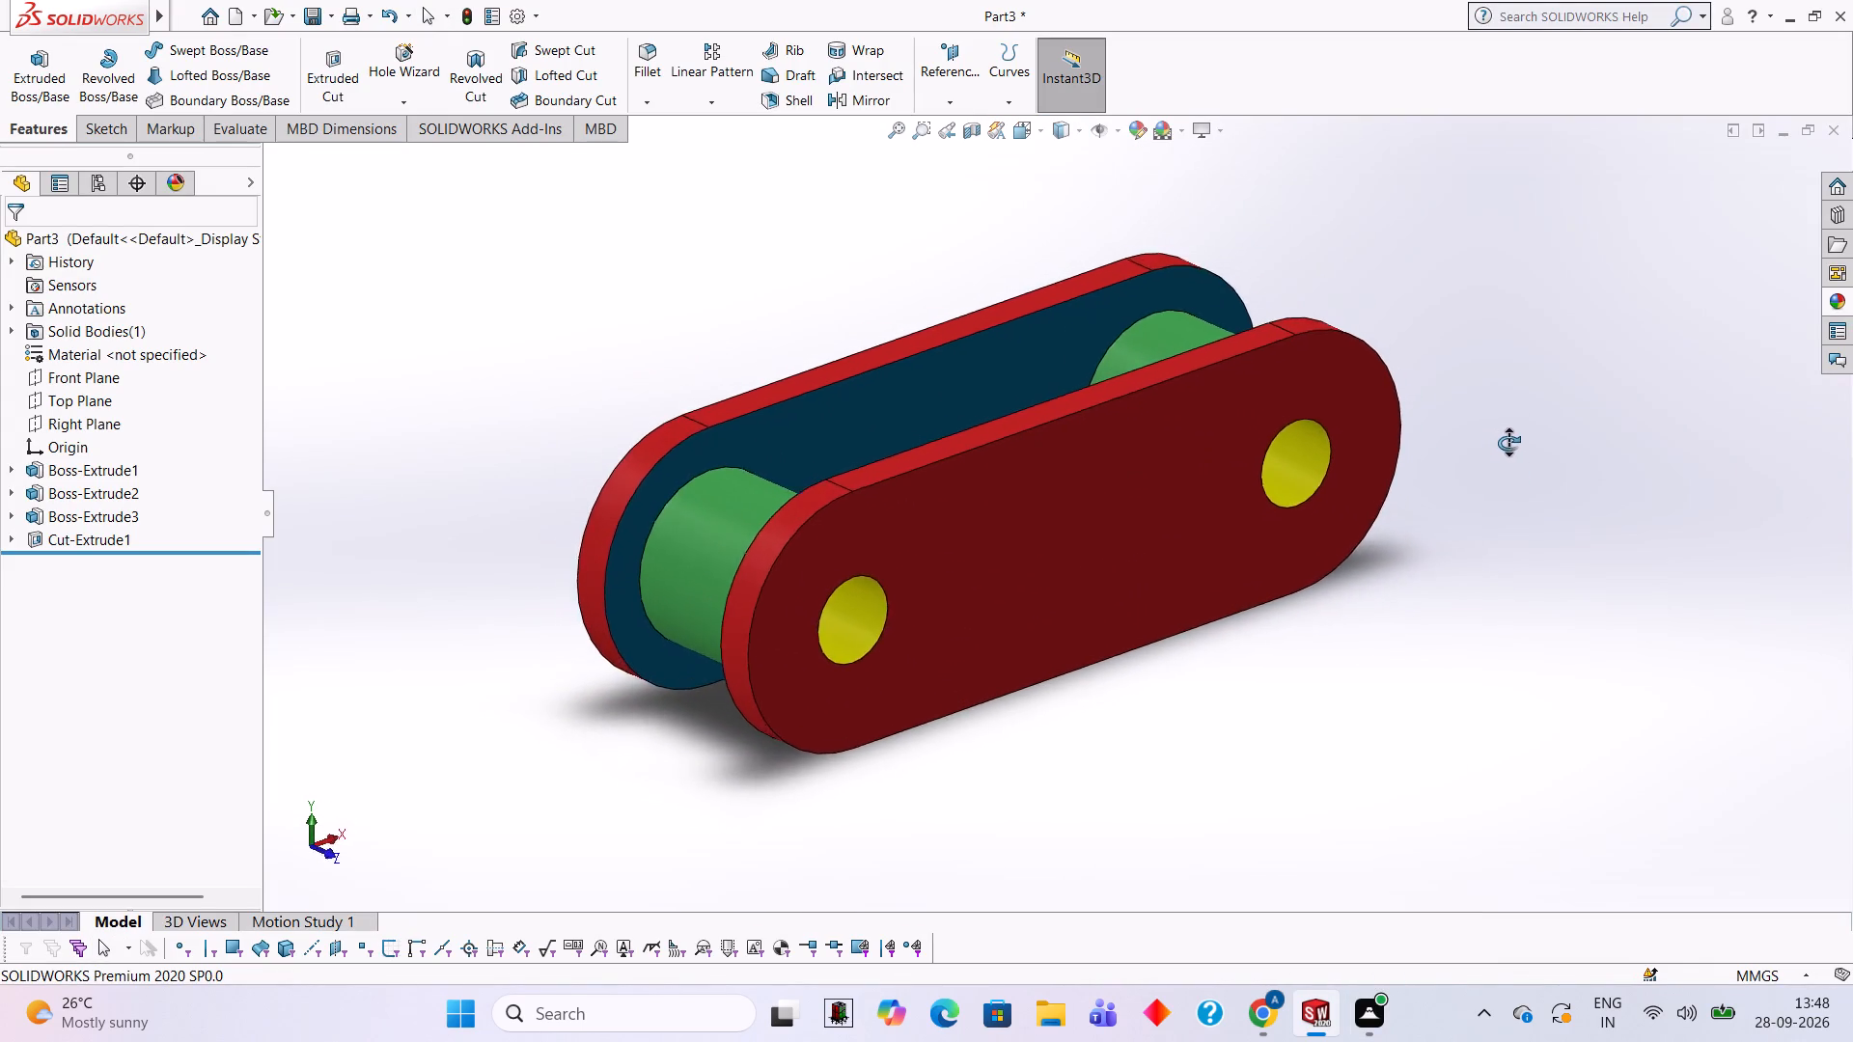
middle_drag(1508, 443, 1505, 467)
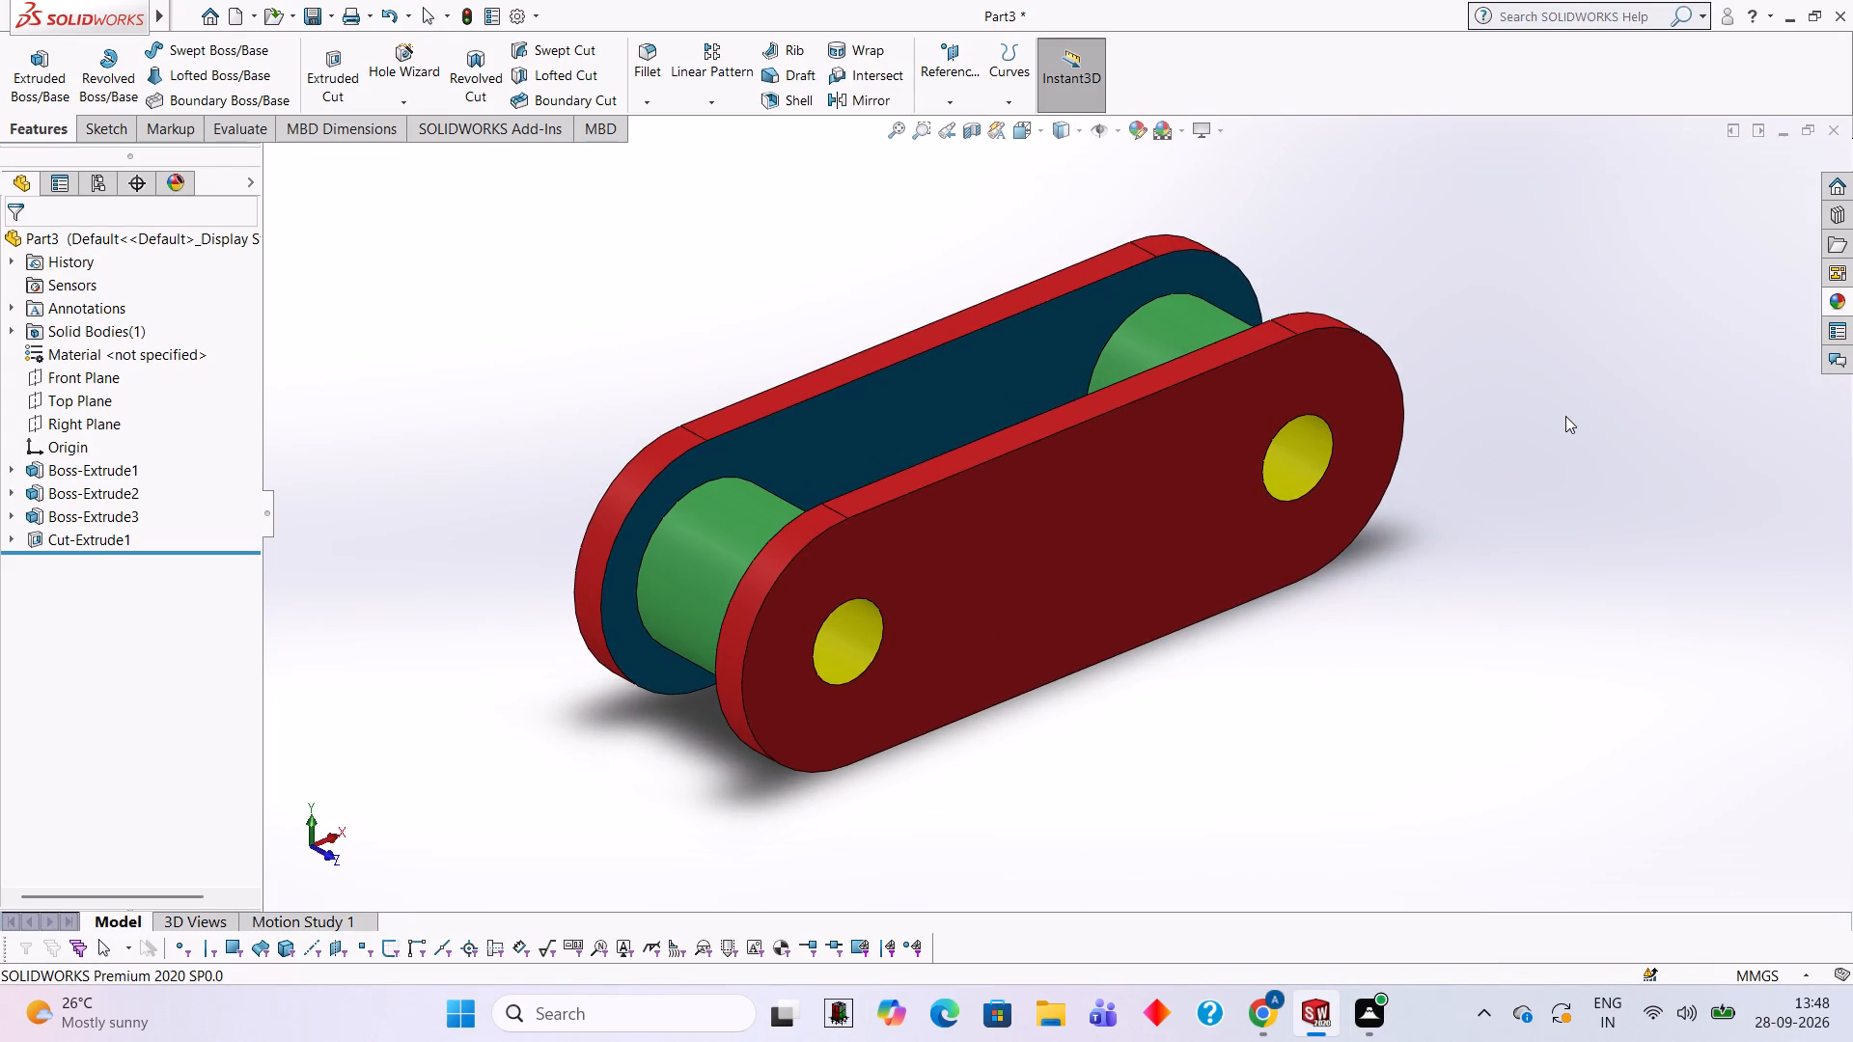
Save the part in the Documents folder under the file name 003.
key(ctrl+s)
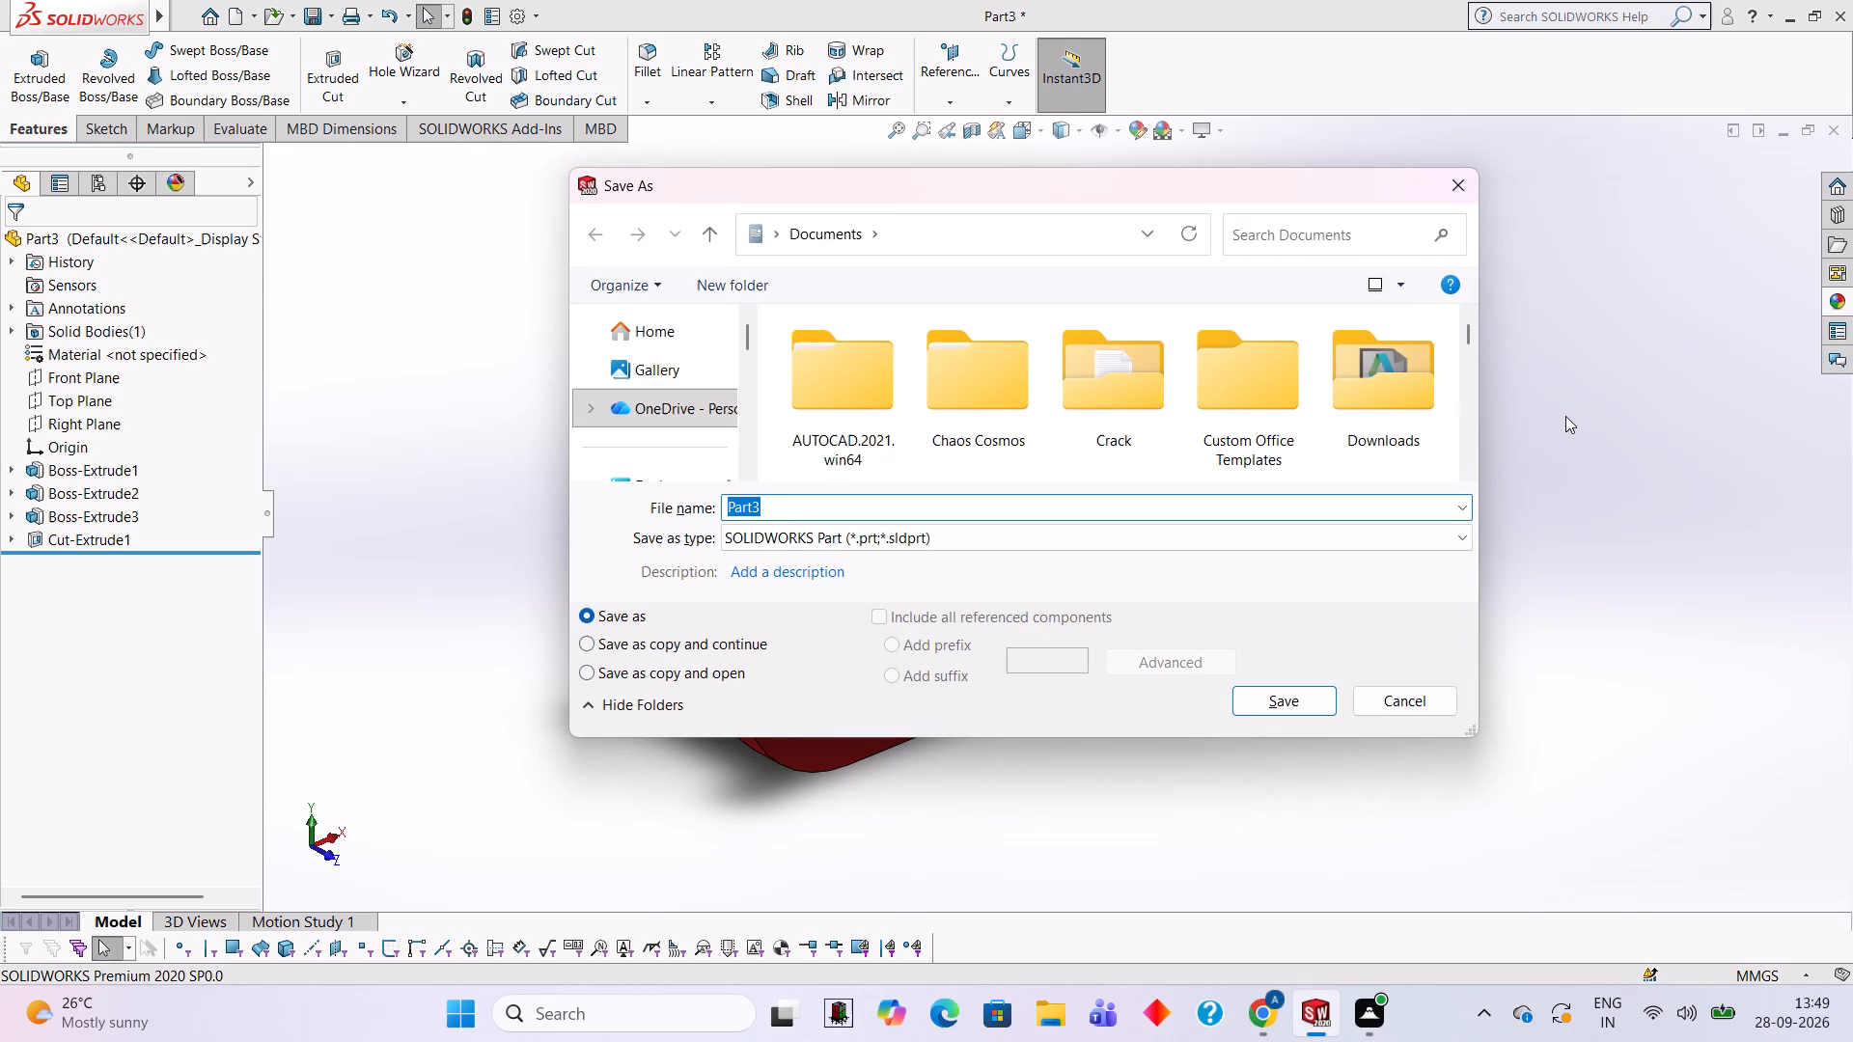
text(003)
key(Return)
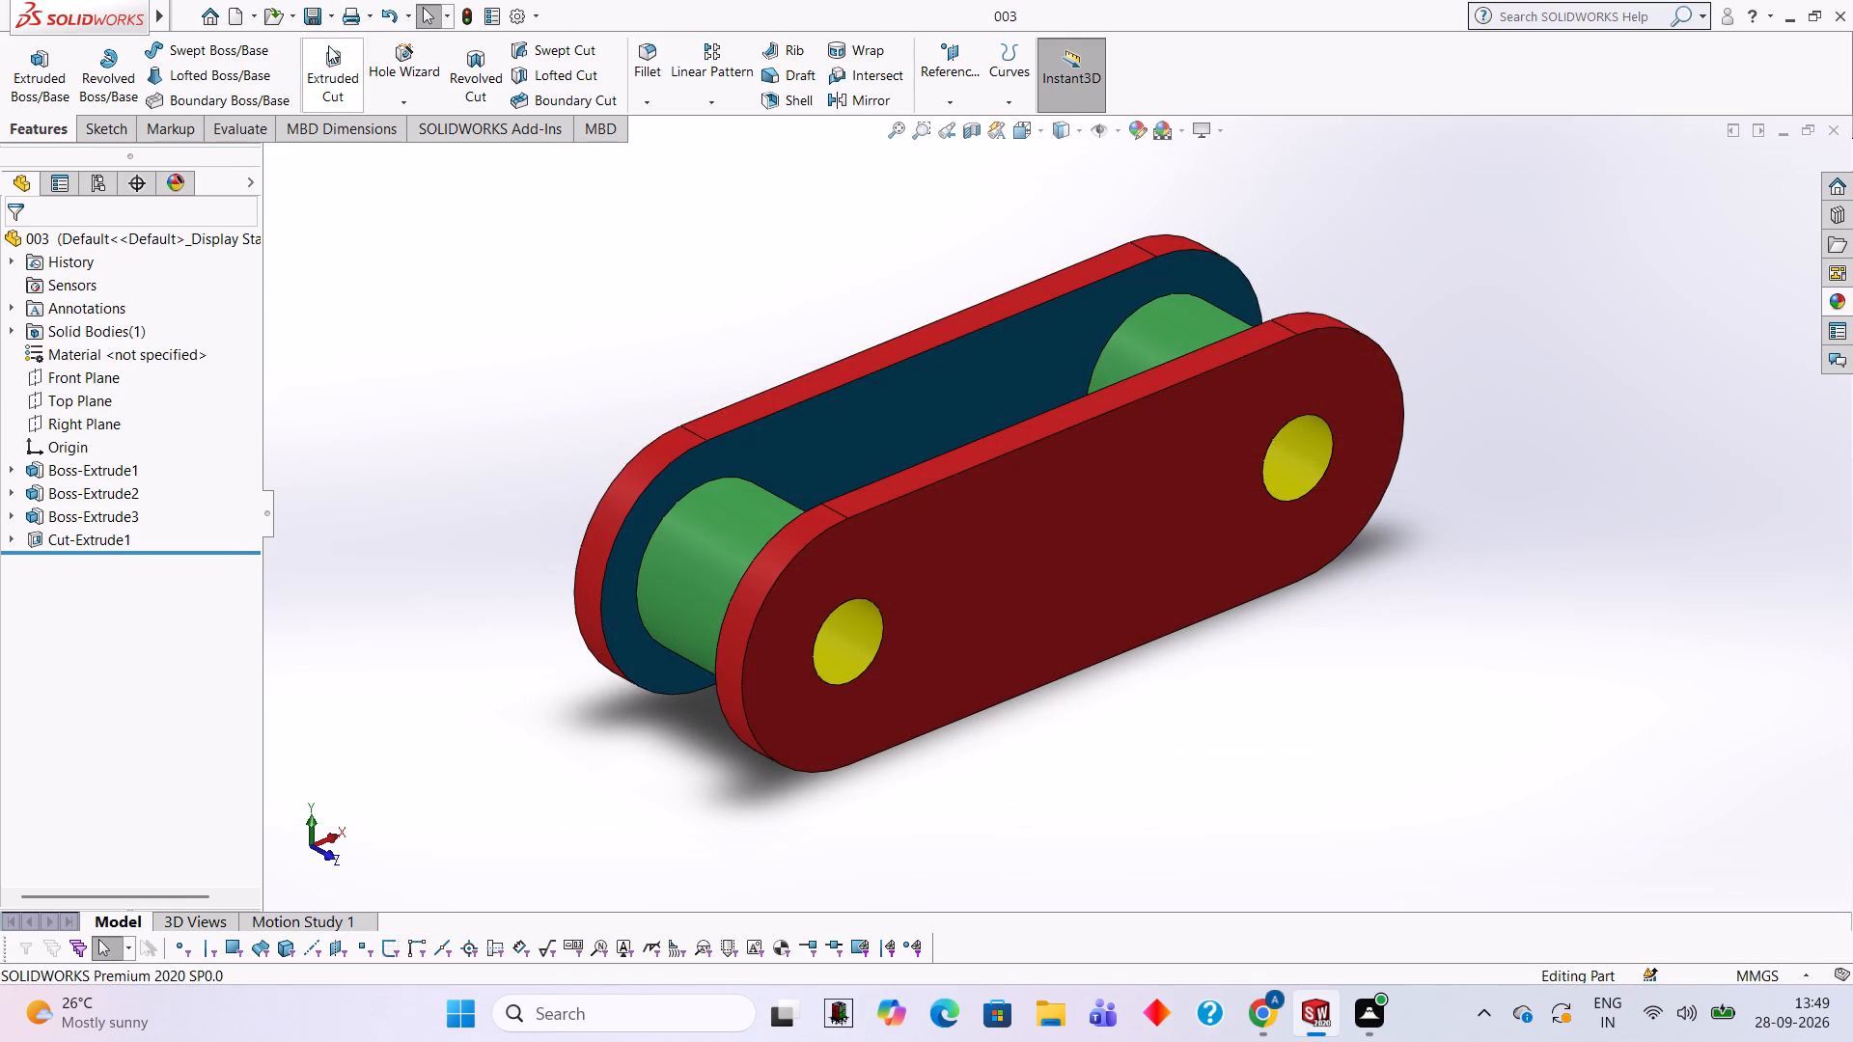
Save the part as an Adobe Portable Document Format (*.pdf) file named 003 in the Documents folder.
click(331, 23)
click(331, 77)
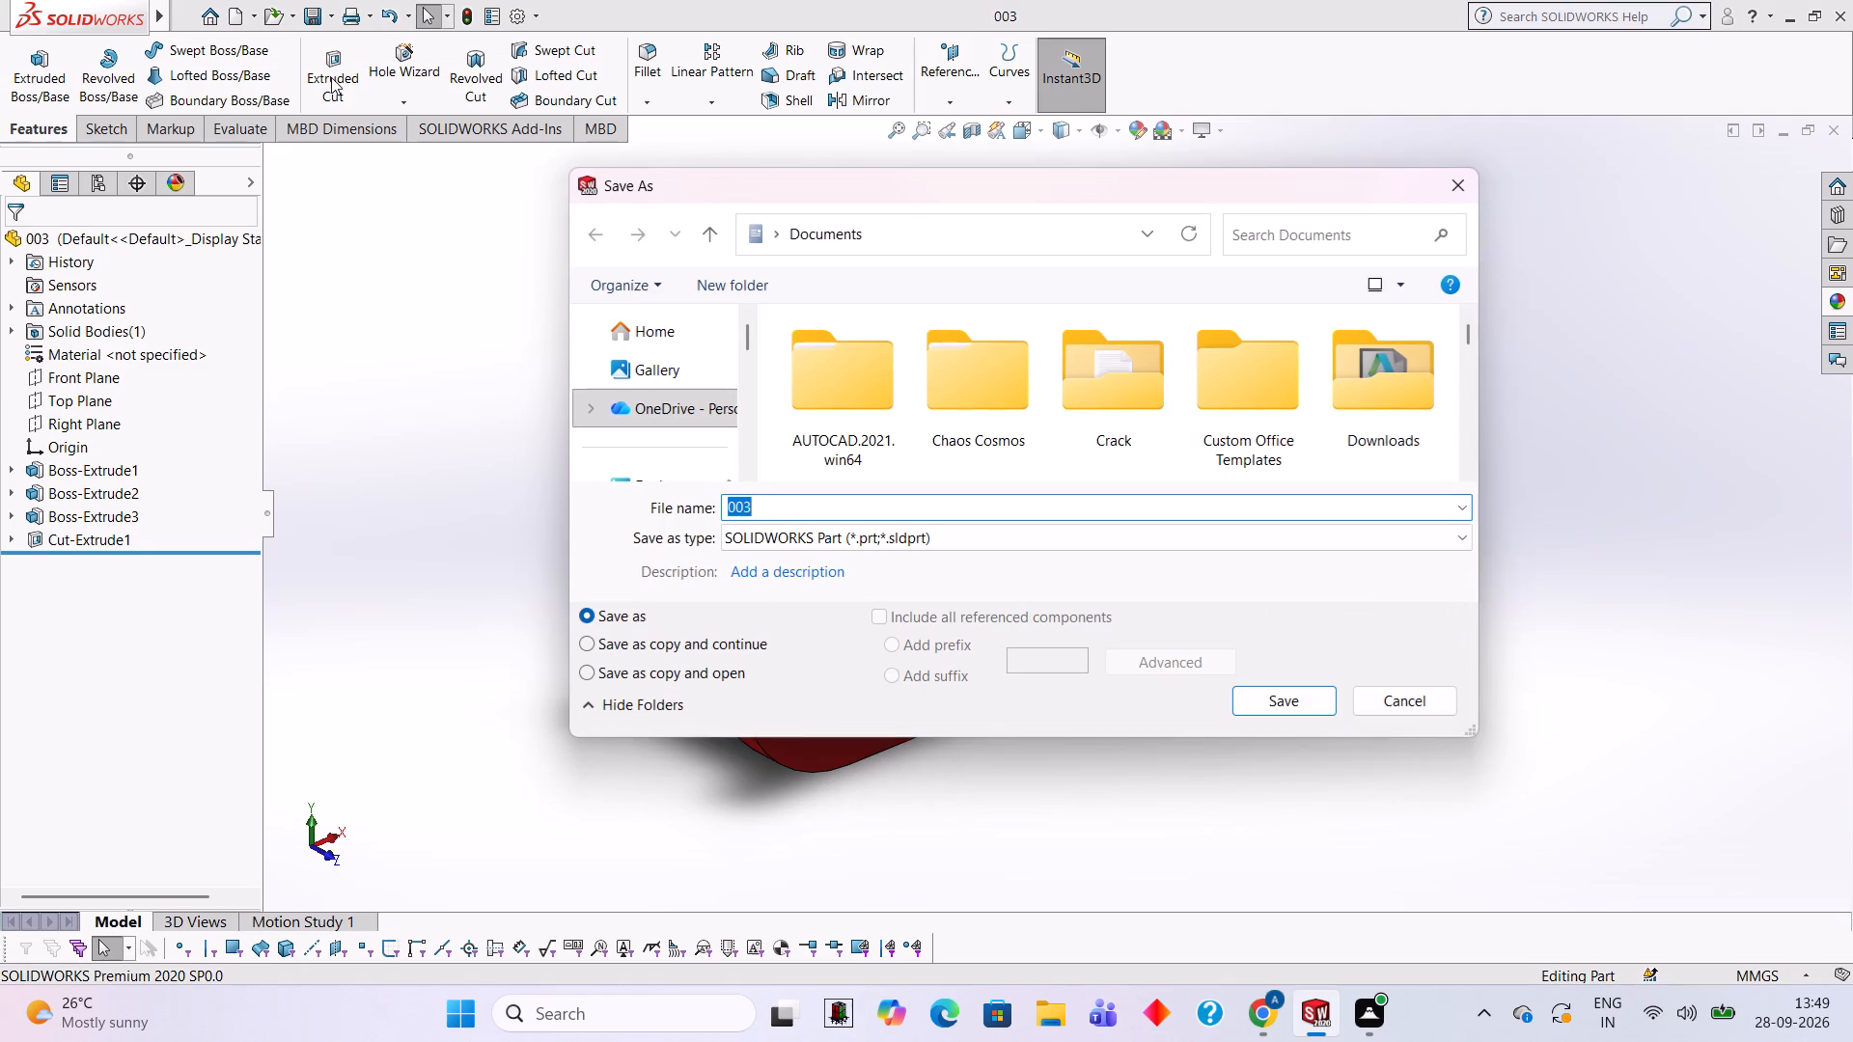
click(1023, 532)
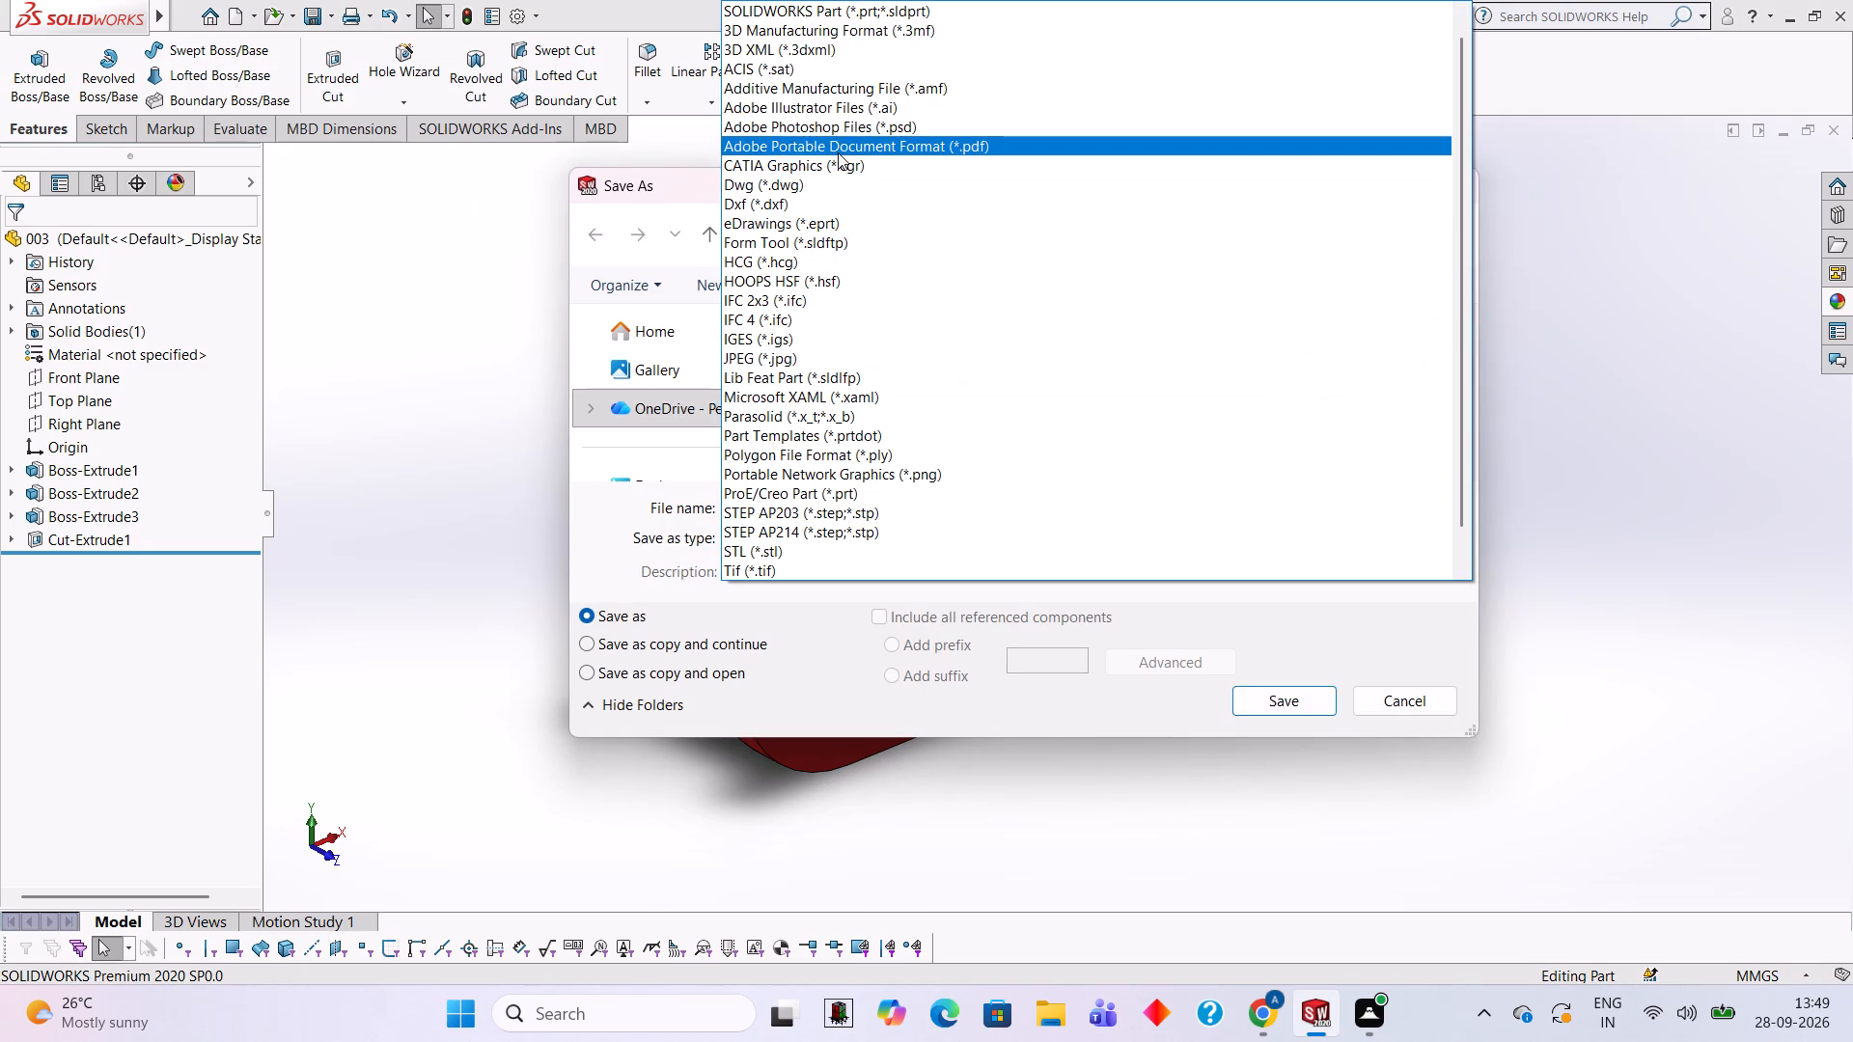
click(838, 152)
scroll(1124, 500, down, 1)
click(1282, 738)
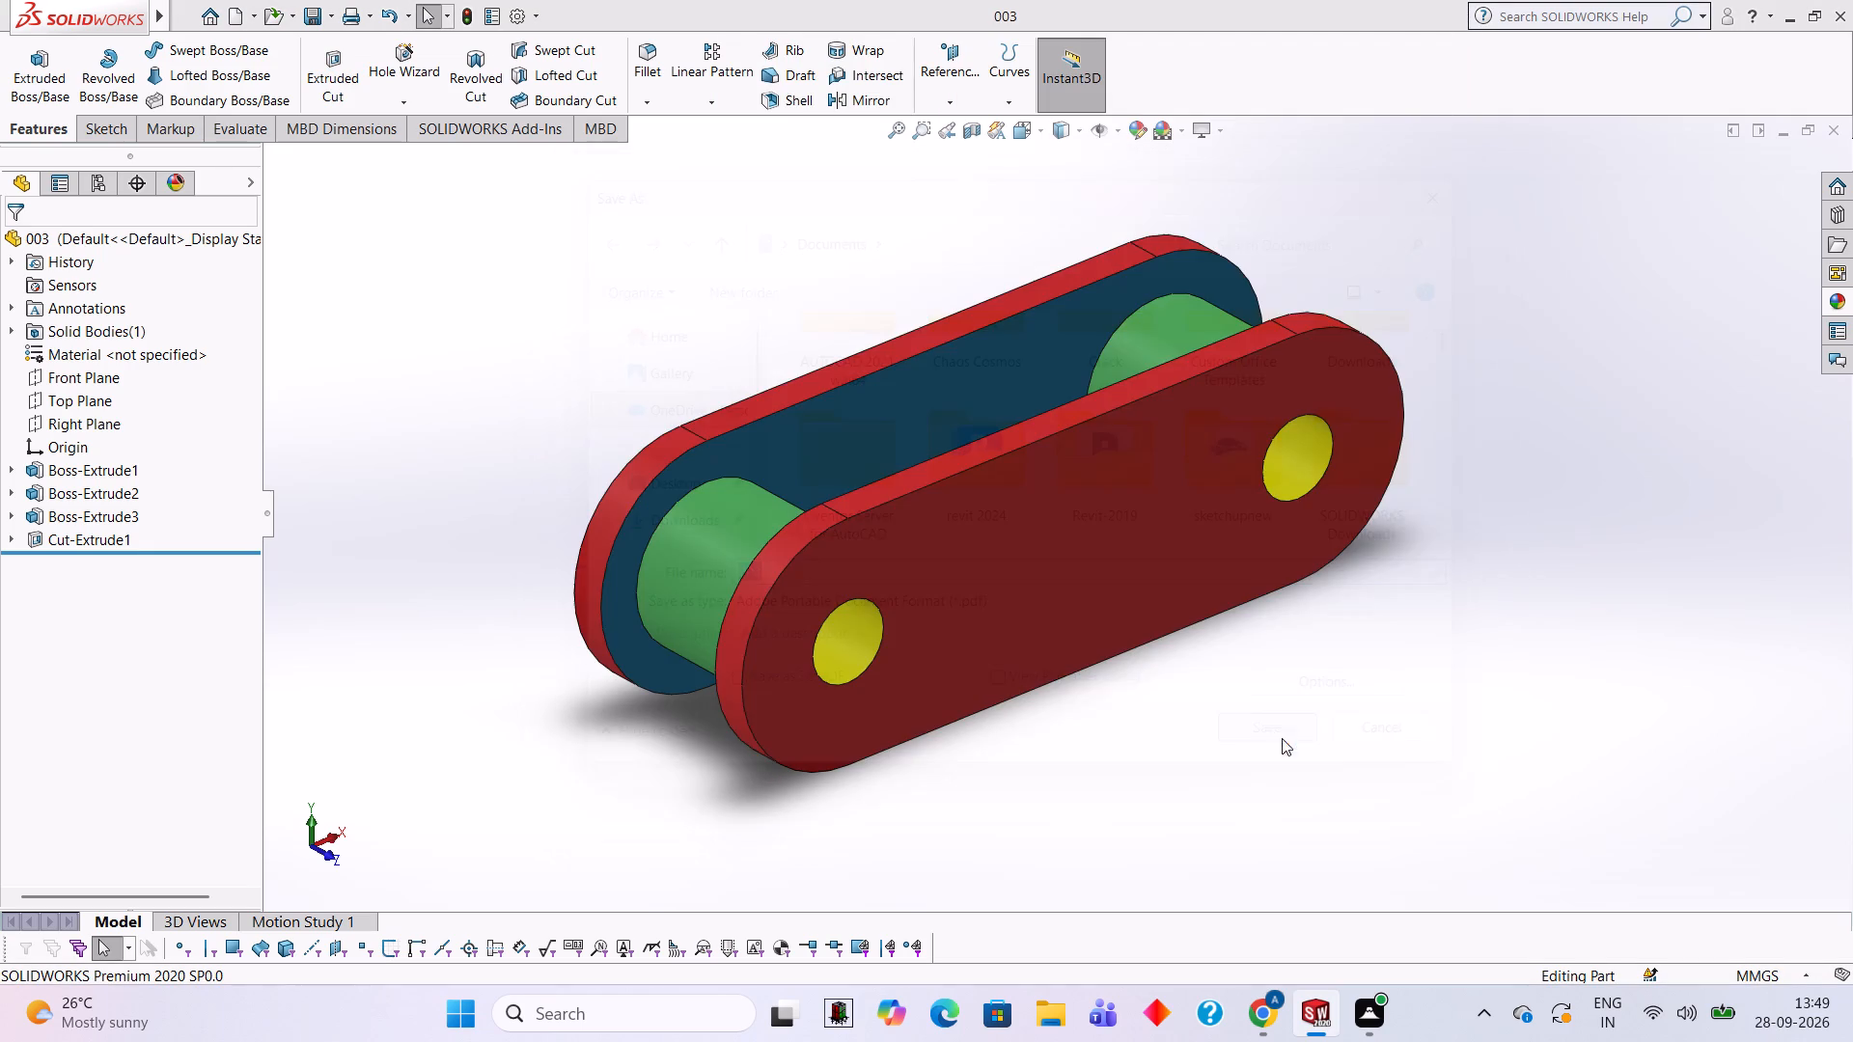